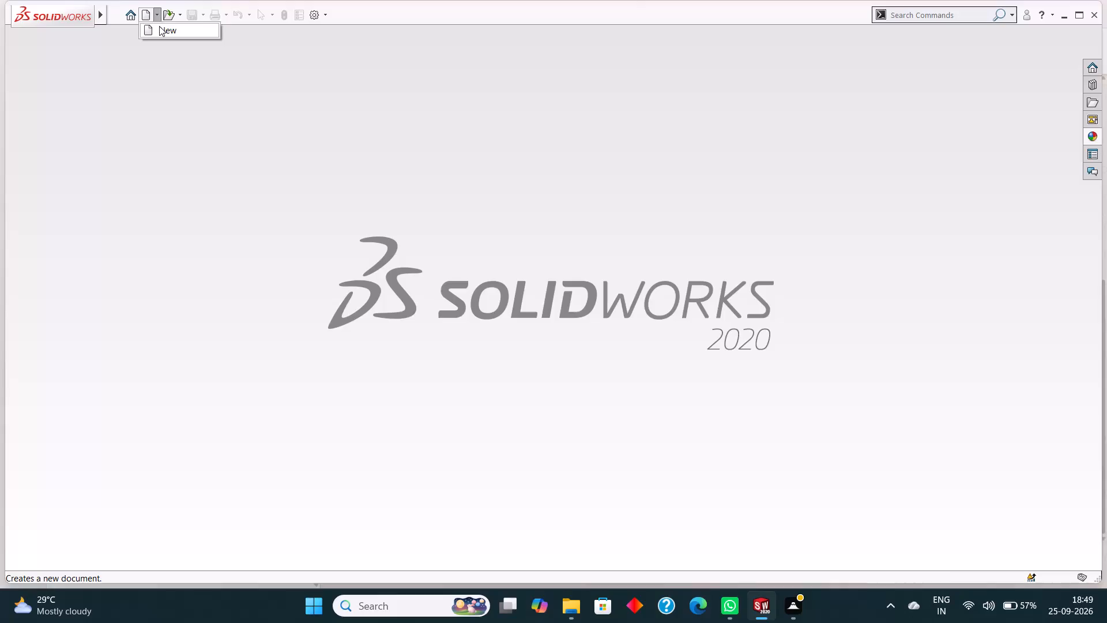
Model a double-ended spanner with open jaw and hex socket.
Create a new part document.
{"action": "left_click", "coordinate": [160, 26]}
{"action": "left_click", "coordinate": [291, 265]}
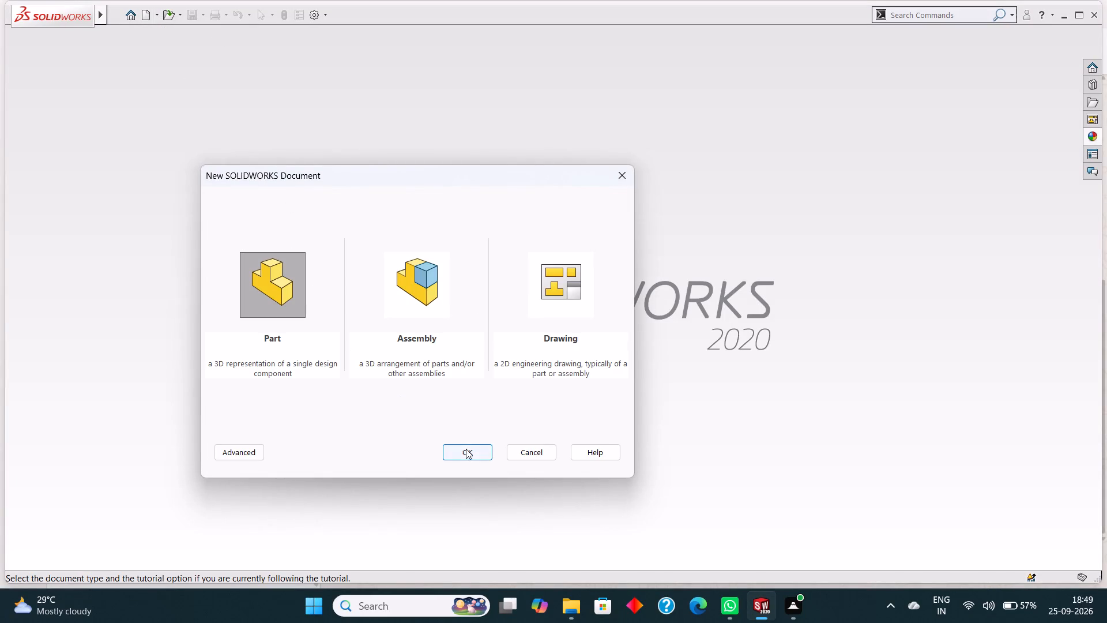
{"action": "left_click", "coordinate": [470, 448]}
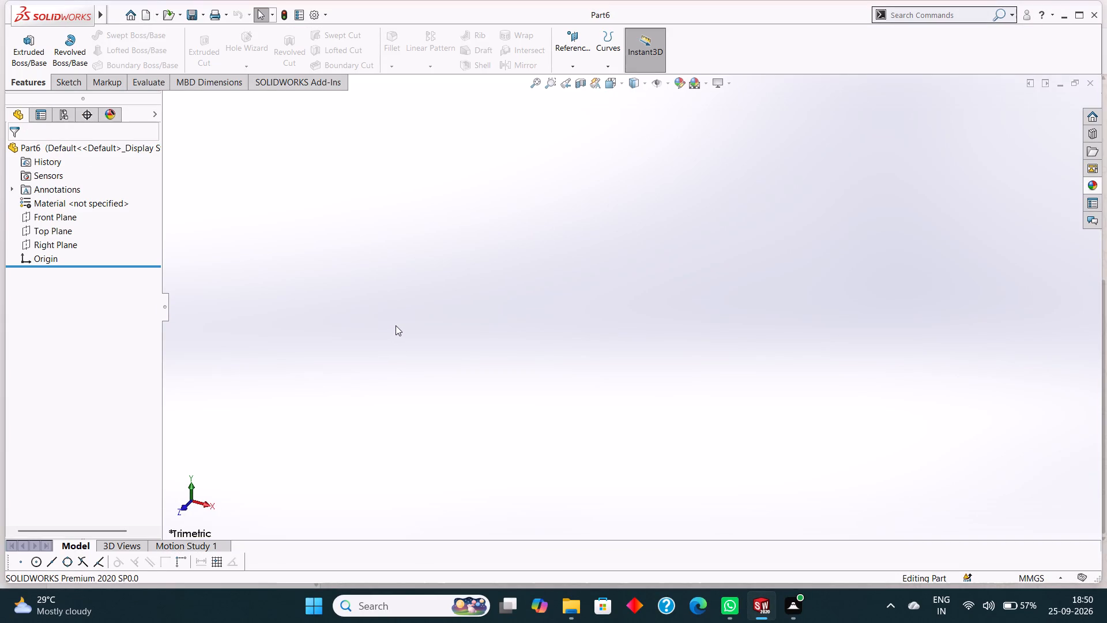
On the Front Plane, sketch two concentric circles centred on the origin with radii of about 7.8 mm and 19.6 mm.
{"action": "left_click", "coordinate": [60, 216]}
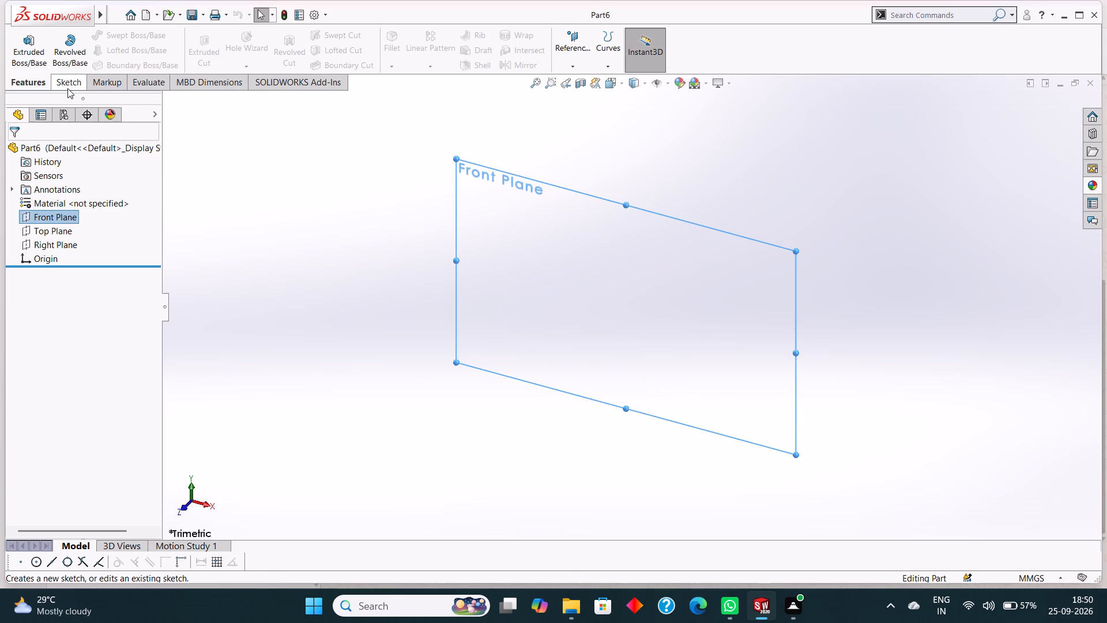
{"action": "left_click", "coordinate": [64, 88]}
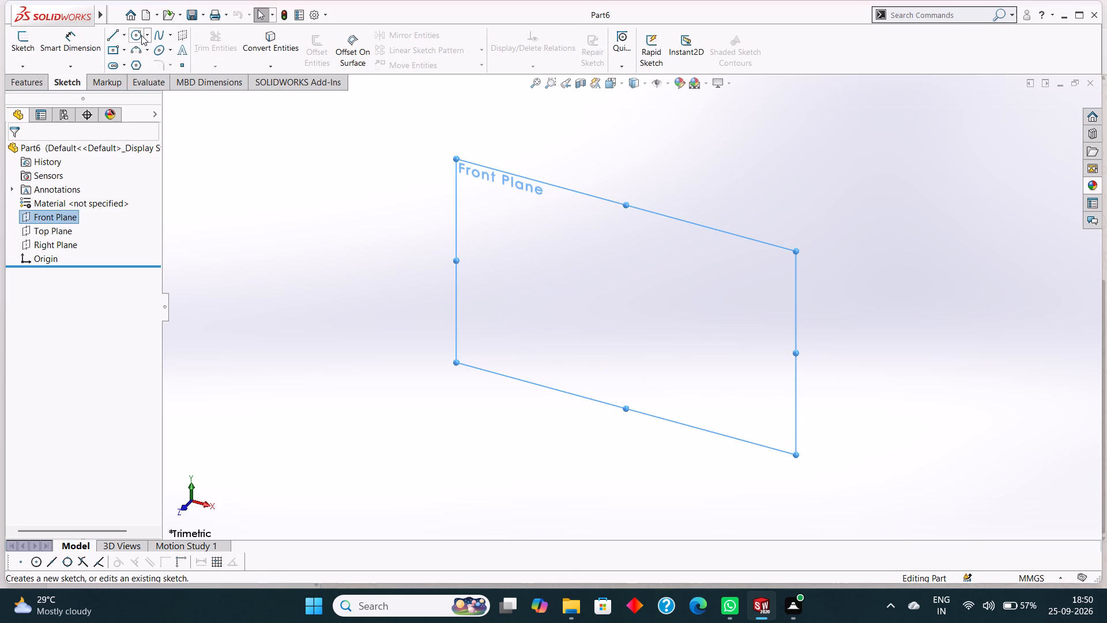
{"action": "left_click", "coordinate": [137, 33]}
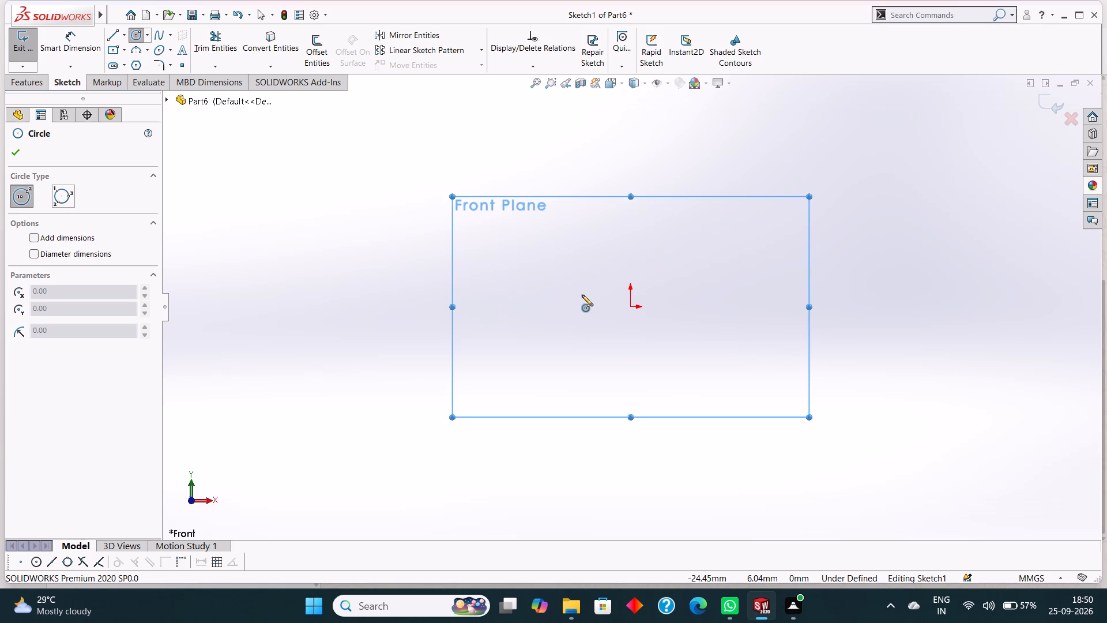
{"action": "left_click", "coordinate": [630, 307]}
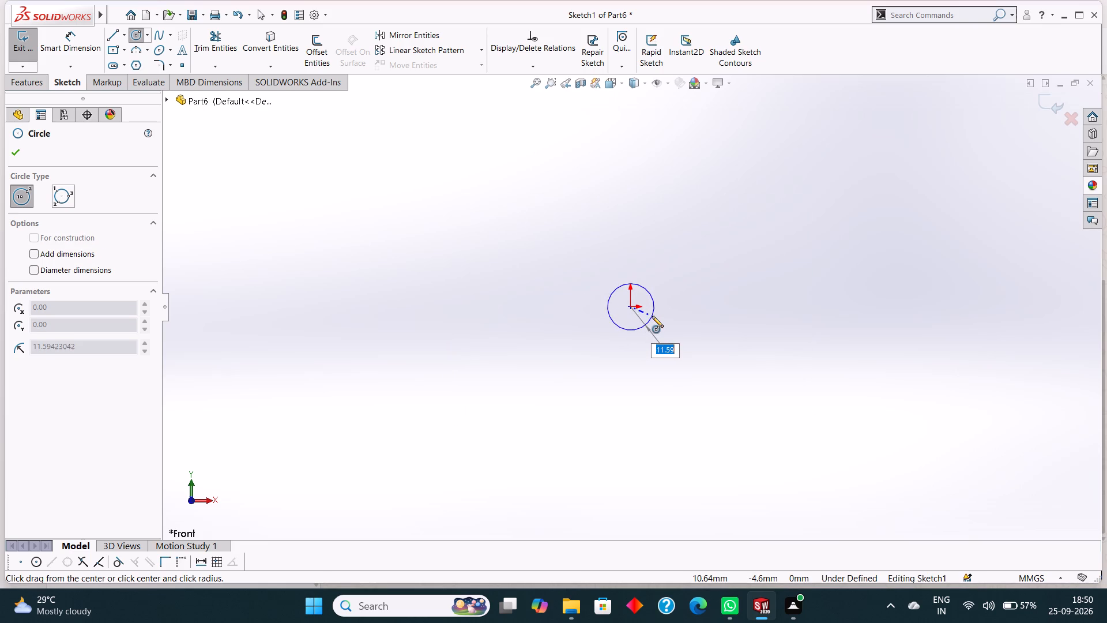
{"action": "left_click", "coordinate": [646, 307]}
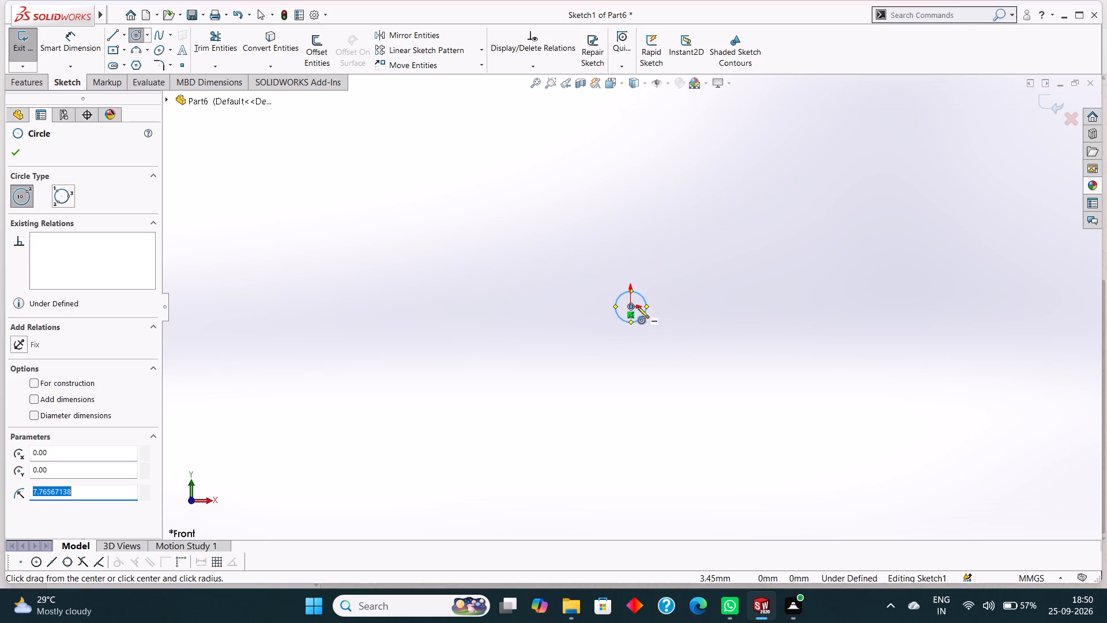
{"action": "left_click", "coordinate": [632, 307]}
{"action": "left_click", "coordinate": [668, 320]}
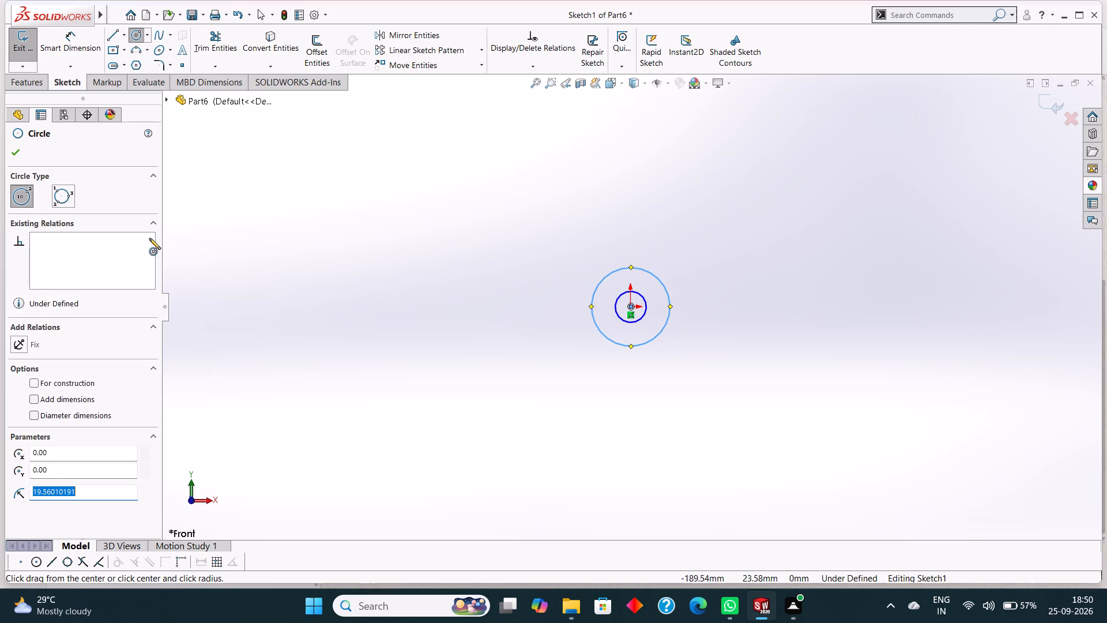
{"action": "left_click", "coordinate": [8, 153]}
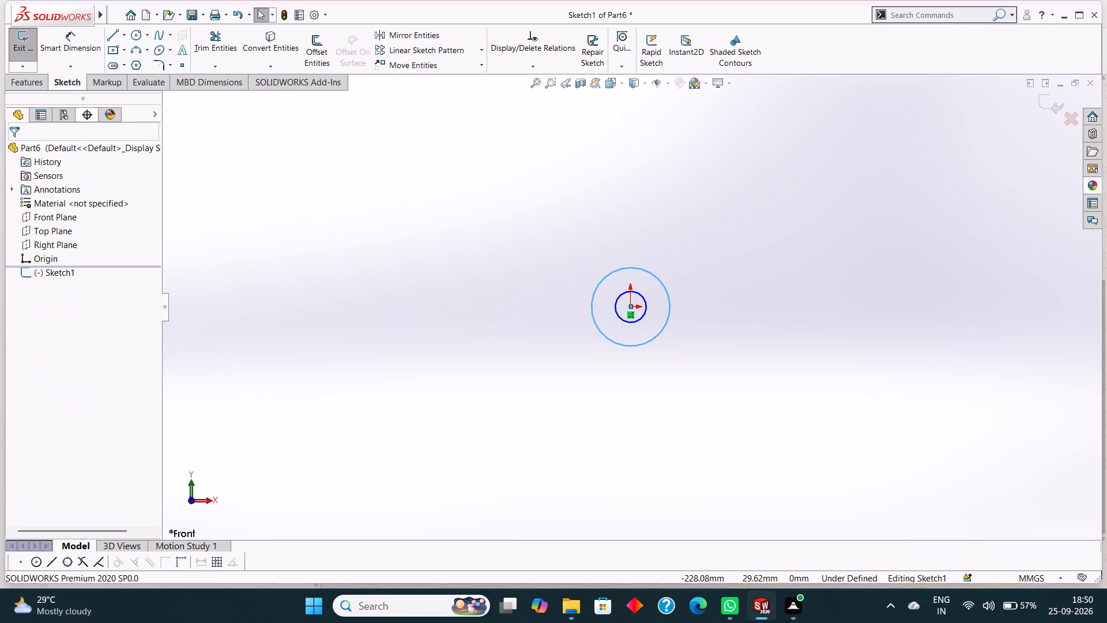
Dimension the two circles at the origin with diameters of 7 mm for the inner and 16 mm for the outer.
{"action": "left_click", "coordinate": [82, 38]}
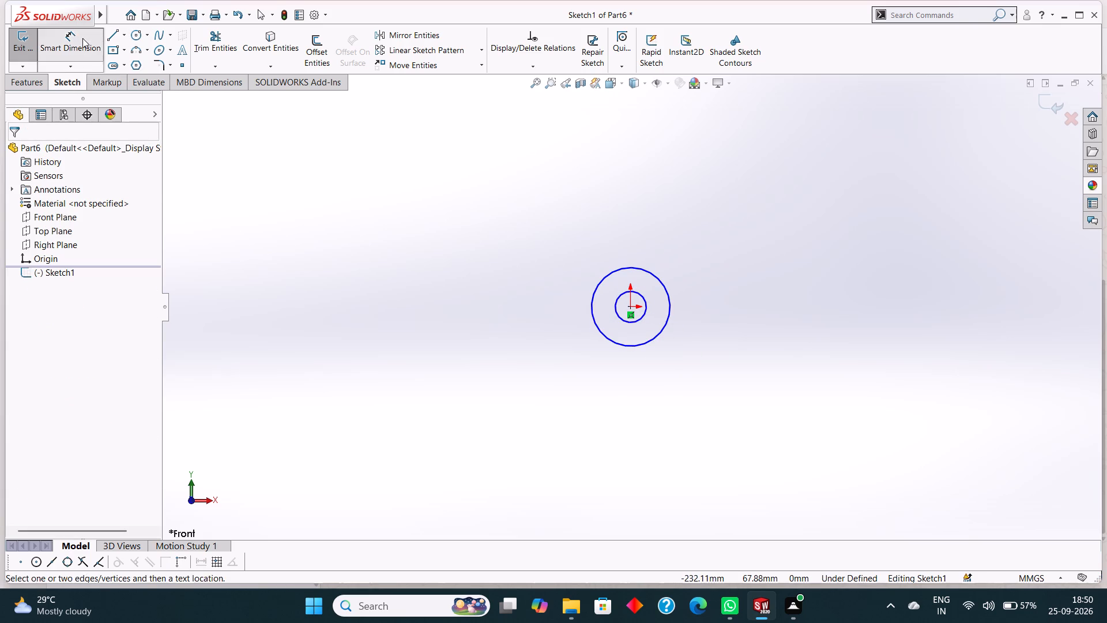
{"action": "left_click", "coordinate": [612, 303]}
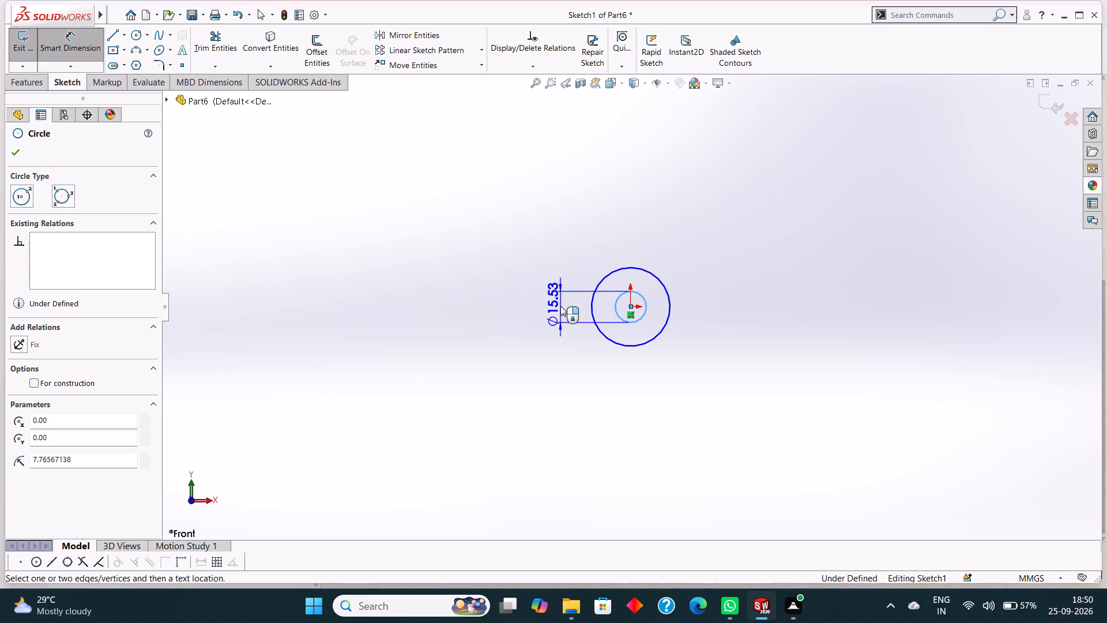
{"action": "left_click", "coordinate": [560, 306]}
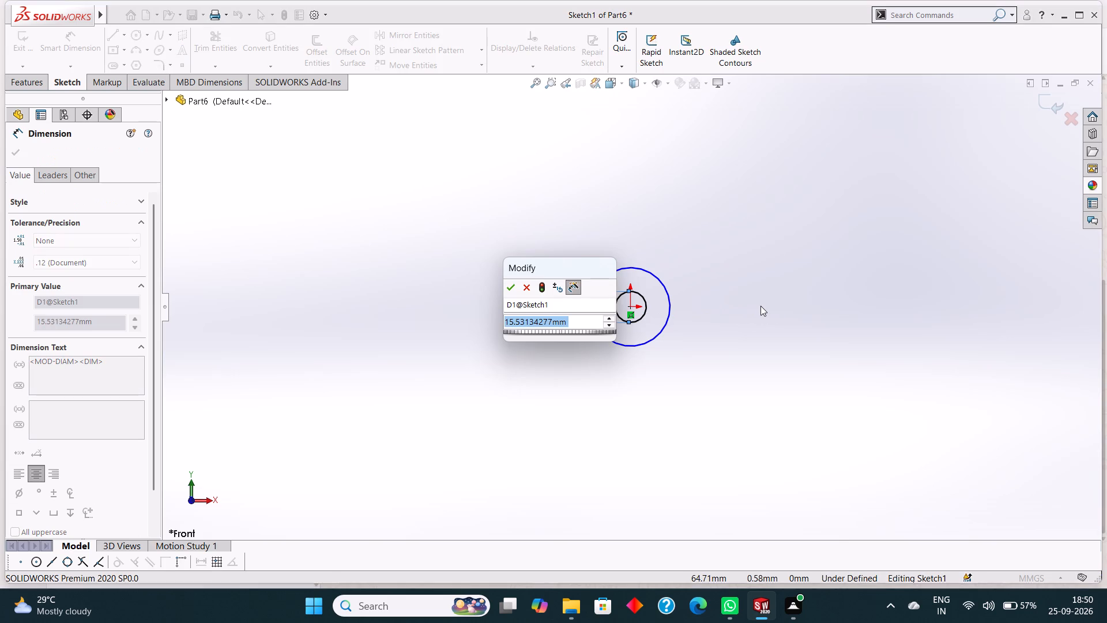
{"action": "key", "text": "7"}
{"action": "key", "text": "Return"}
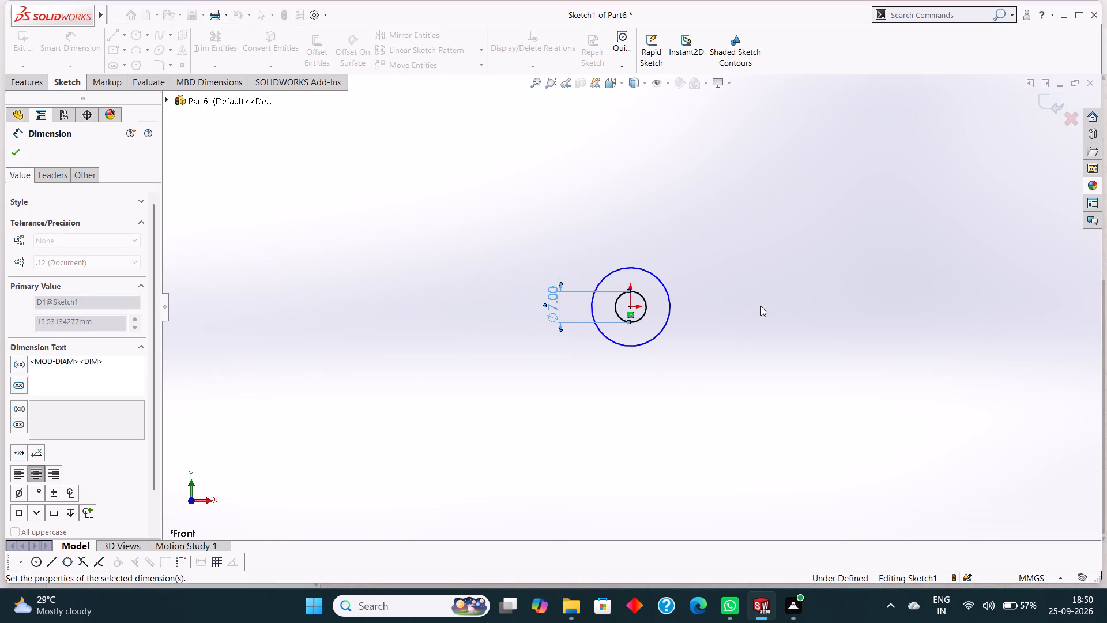
{"action": "left_click", "coordinate": [600, 280]}
{"action": "left_click", "coordinate": [493, 298]}
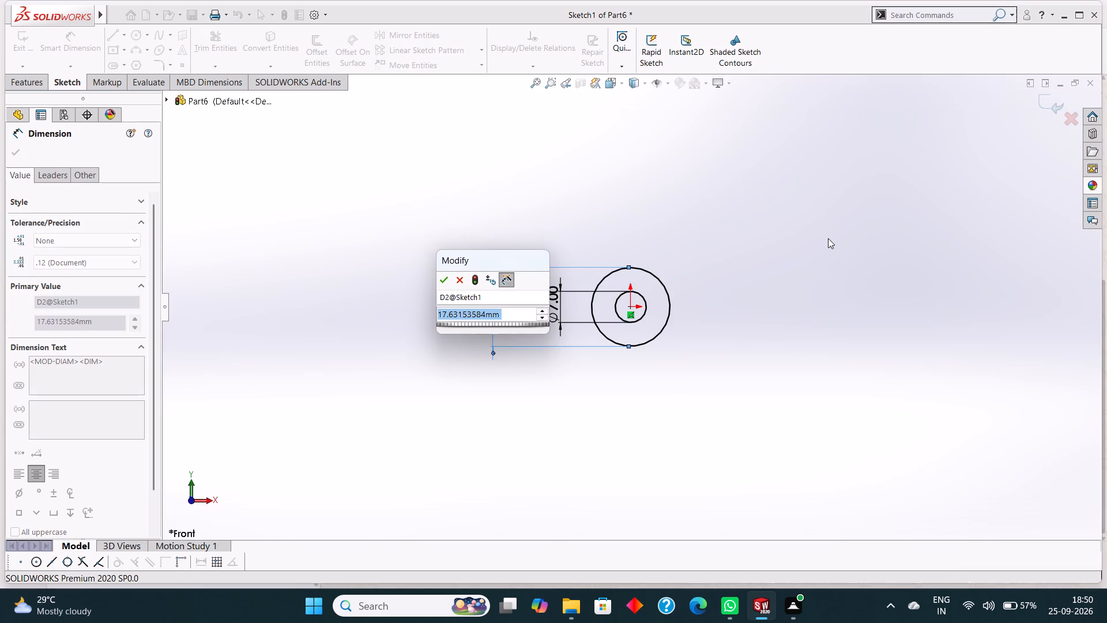
{"action": "type", "text": "16"}
{"action": "key", "text": "Return"}
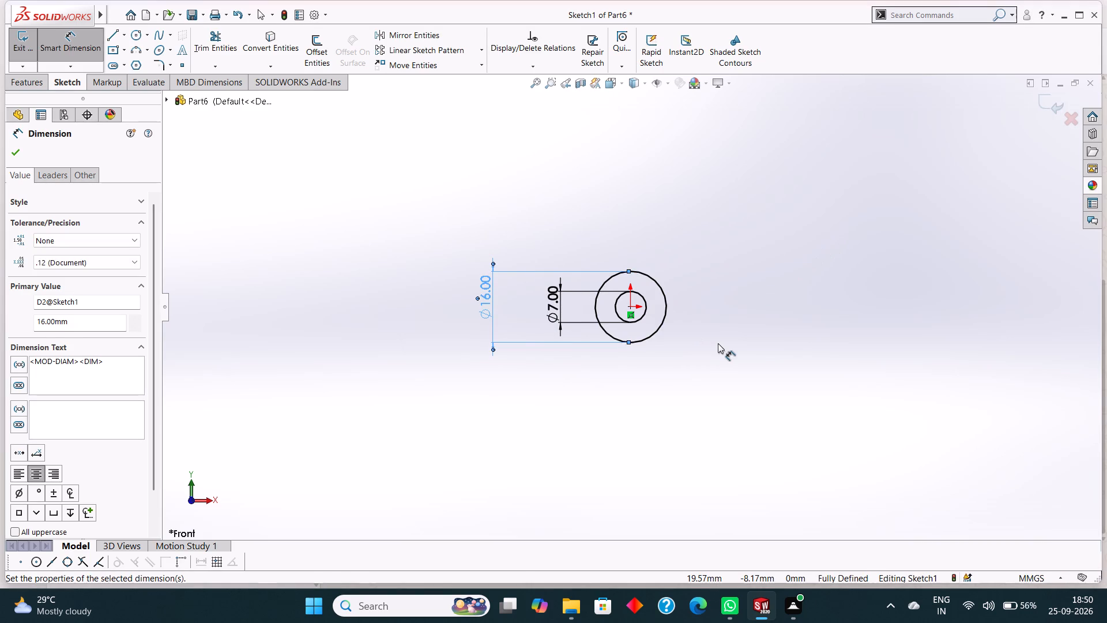
{"action": "scroll", "coordinate": [718, 343], "scroll_direction": "up", "scroll_amount": 2}
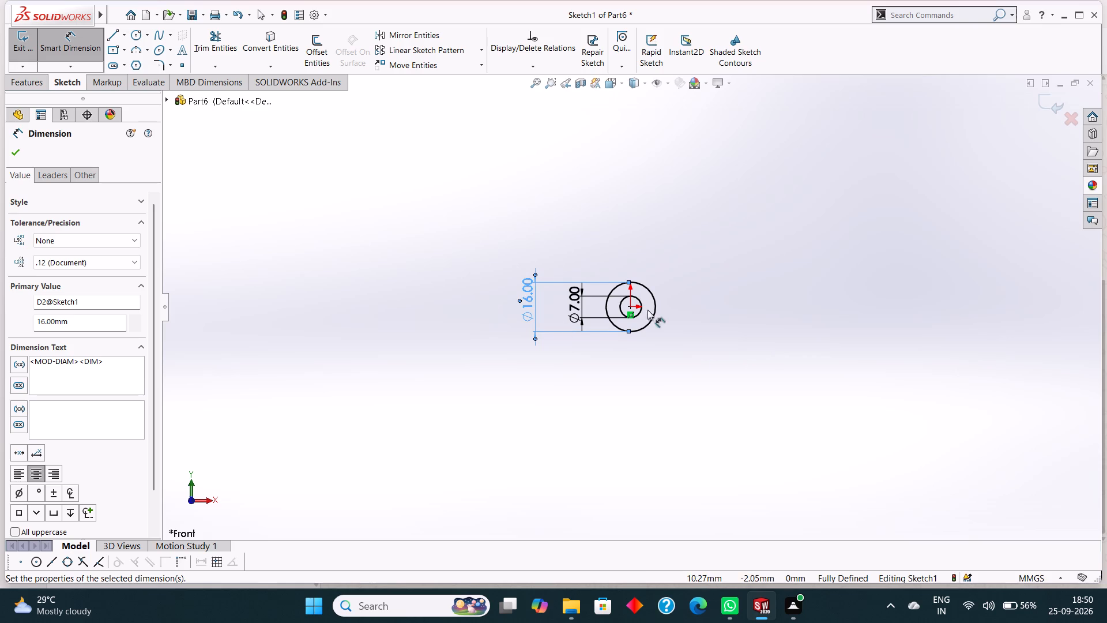
{"action": "left_click", "coordinate": [18, 151]}
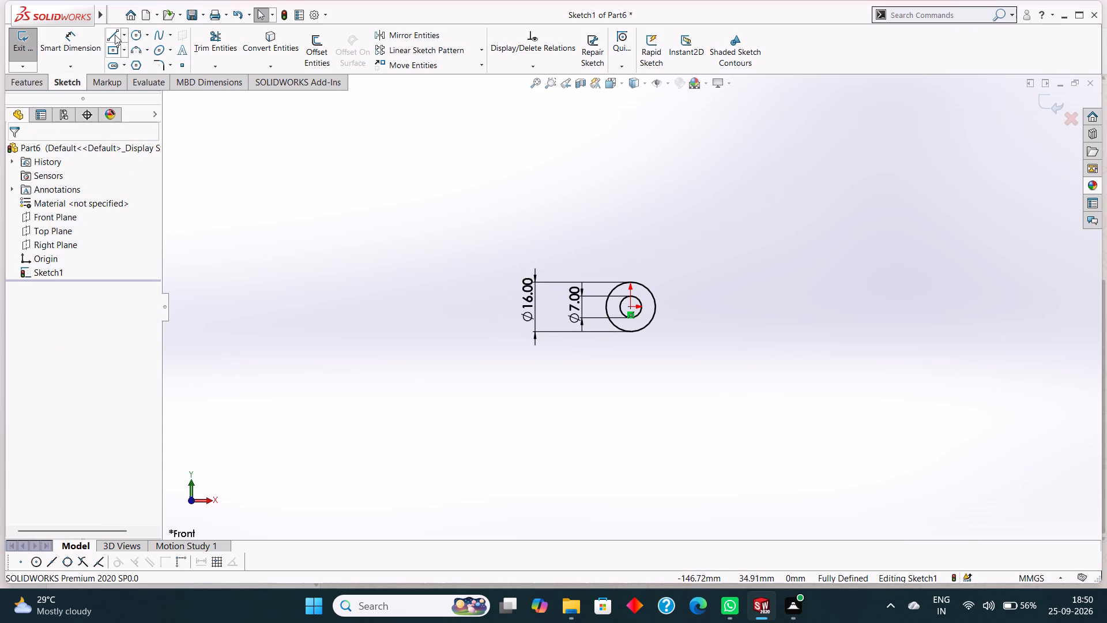
Draw a 72 mm horizontal centerline from the origin in the positive X direction.
{"action": "left_click", "coordinate": [121, 36]}
{"action": "left_click", "coordinate": [141, 63]}
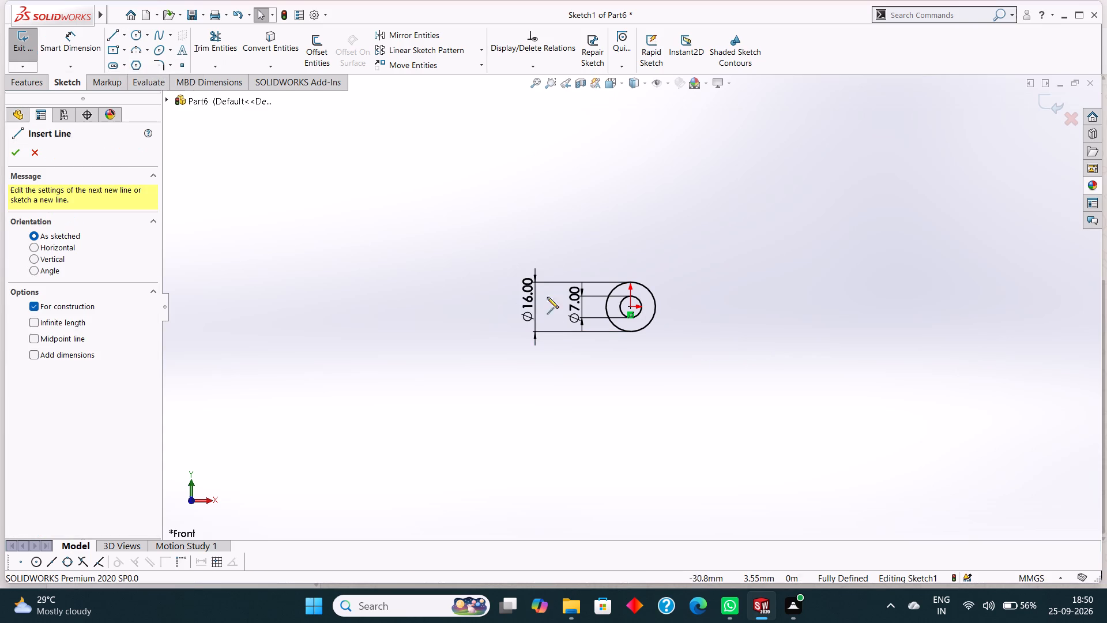
{"action": "left_click", "coordinate": [632, 306]}
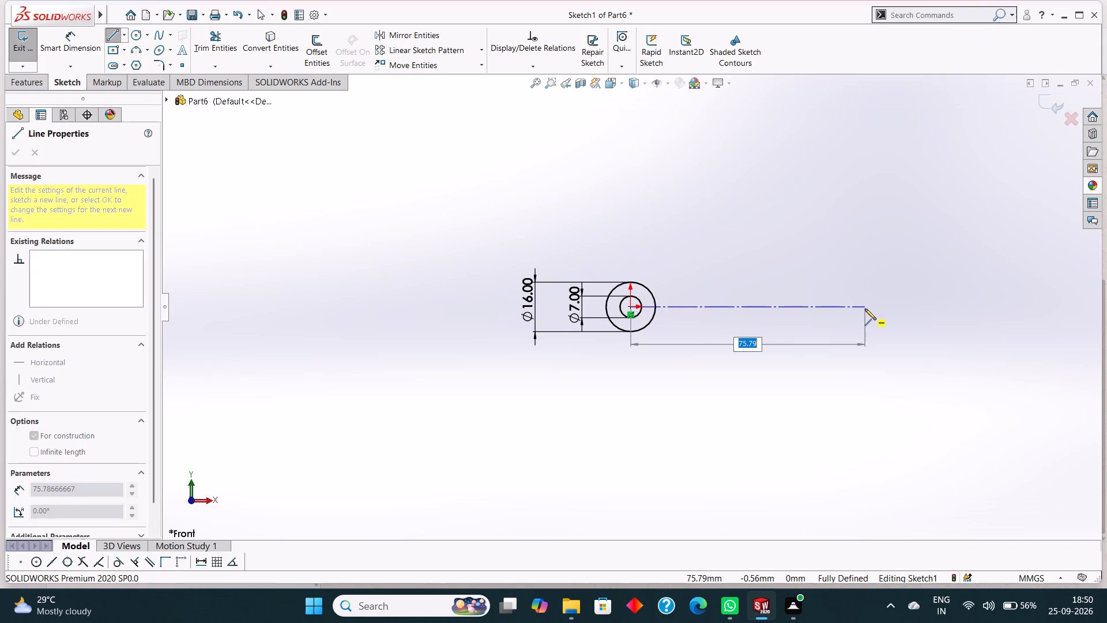
{"action": "type", "text": "72"}
{"action": "key", "text": "Return"}
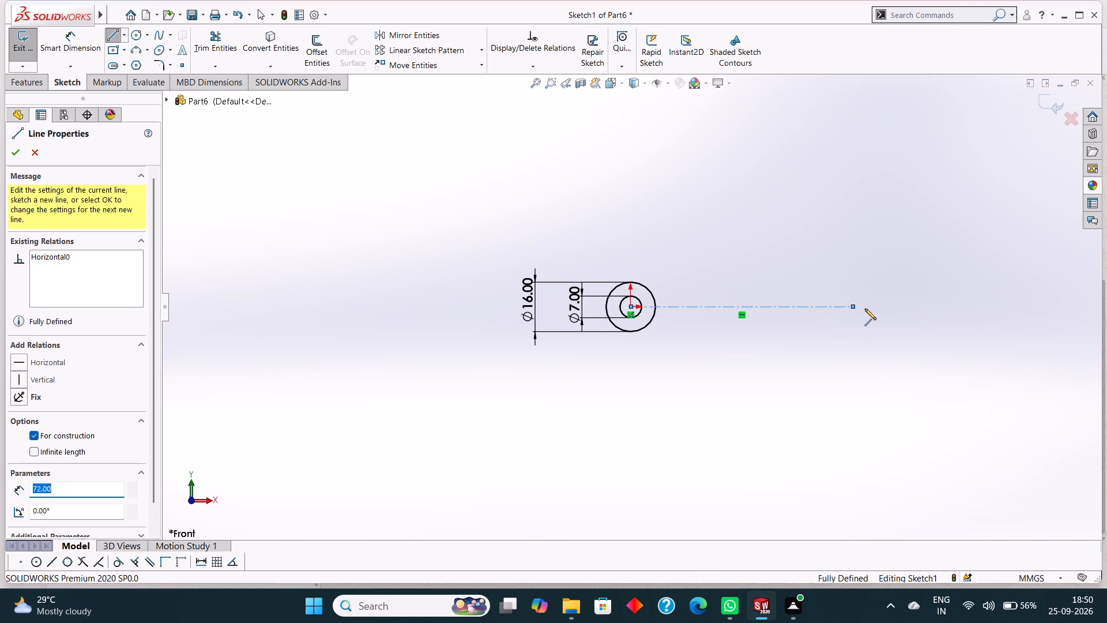
{"action": "right_click", "coordinate": [865, 244]}
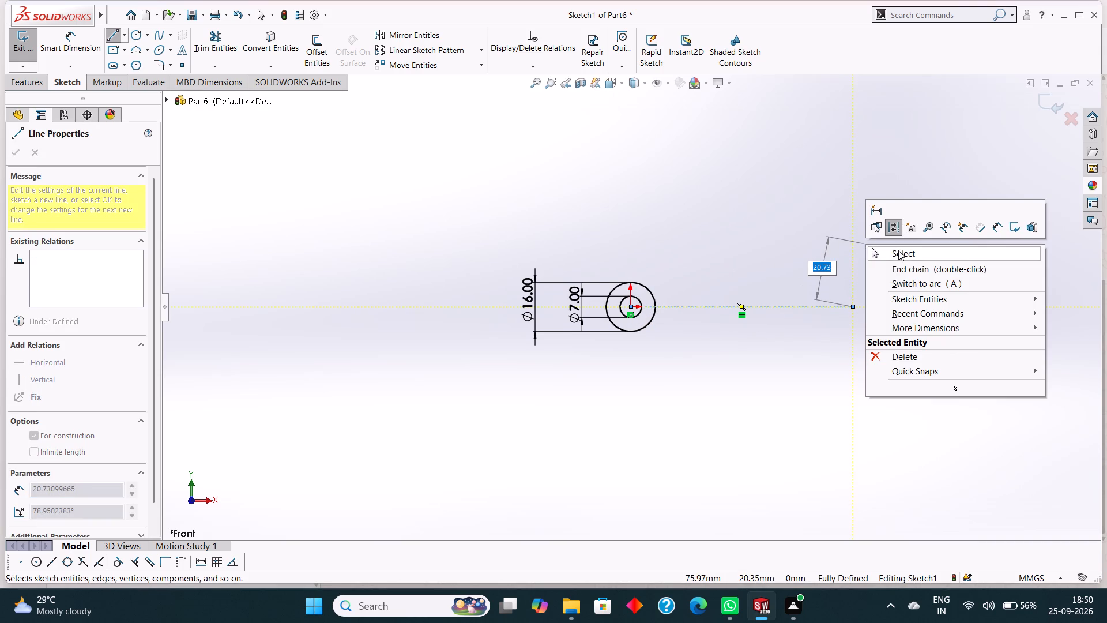
{"action": "left_click", "coordinate": [898, 250]}
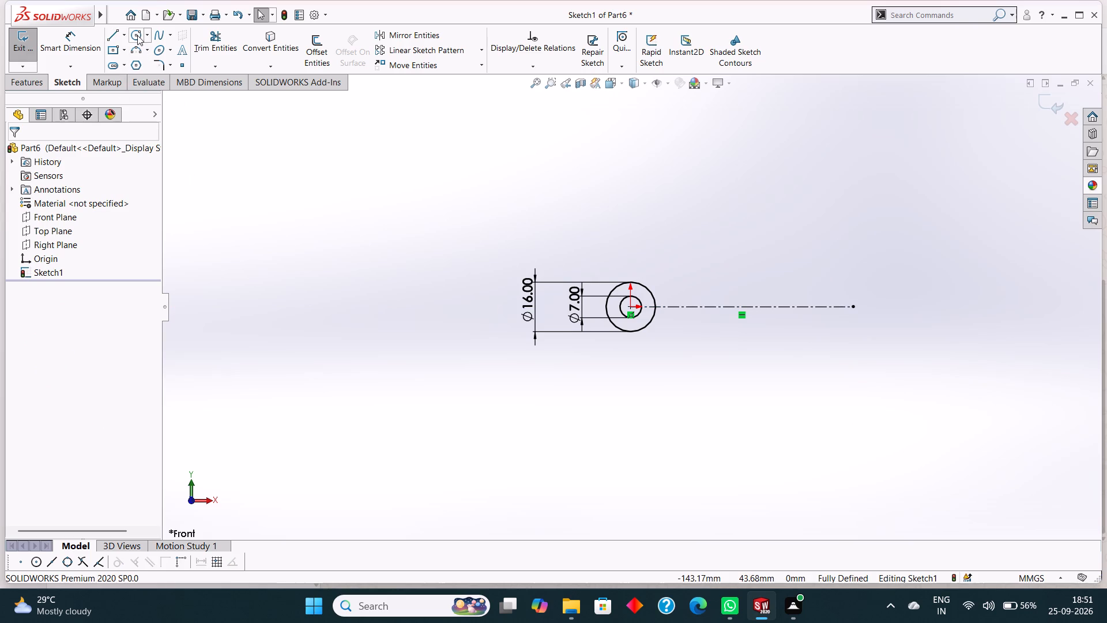
Sketch two concentric circles at the centerline's far endpoint with radii of about 3.8 mm and 10 mm.
{"action": "left_click", "coordinate": [137, 35]}
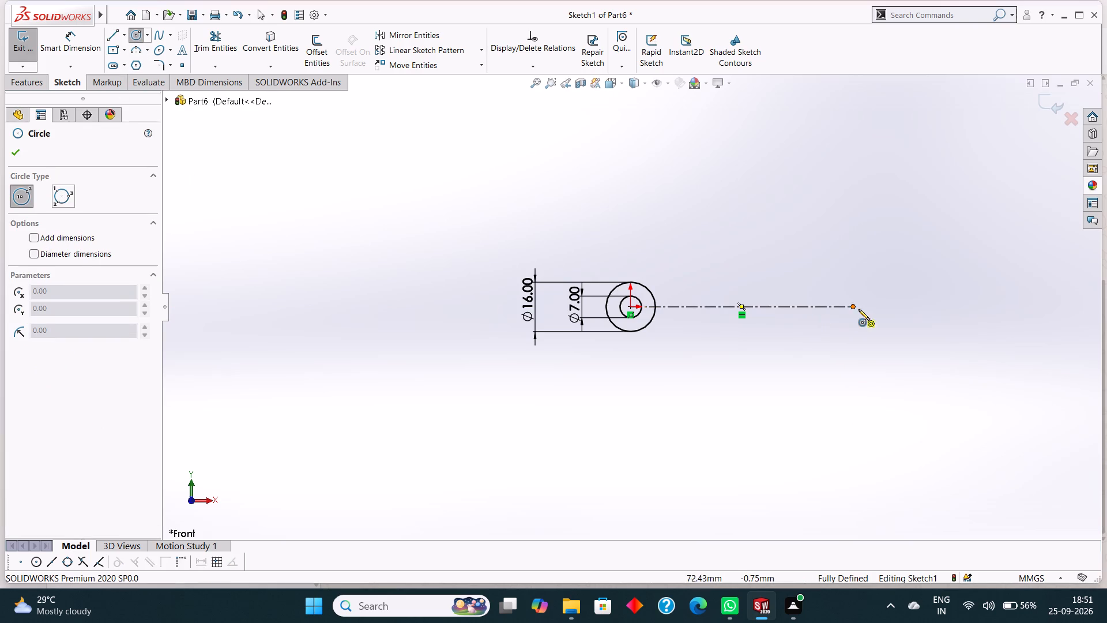
{"action": "left_click", "coordinate": [853, 309]}
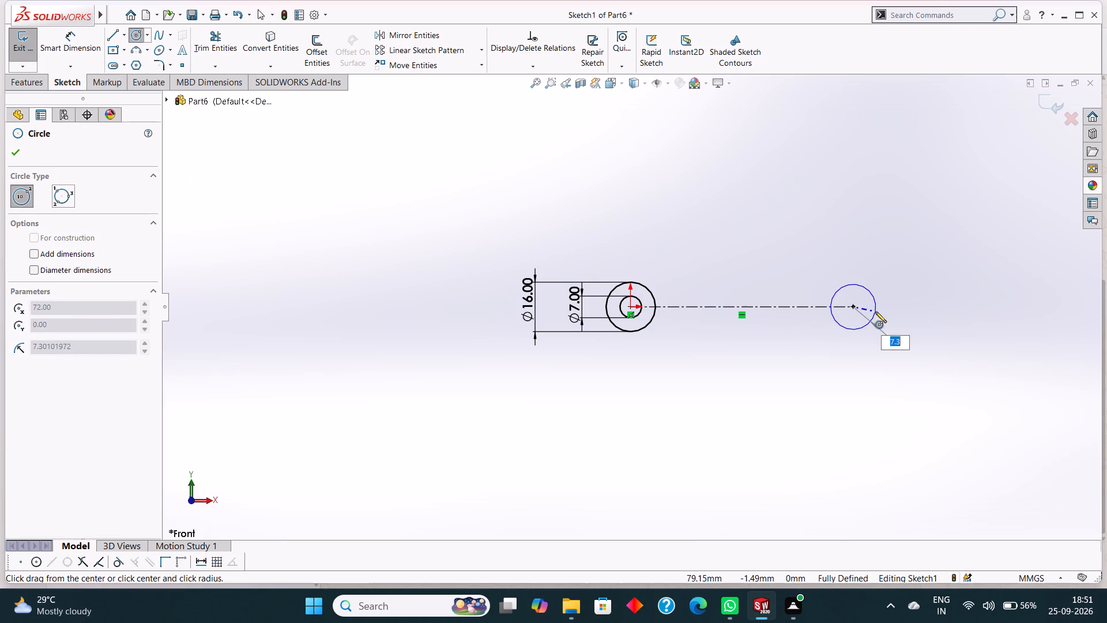
{"action": "left_click", "coordinate": [865, 306]}
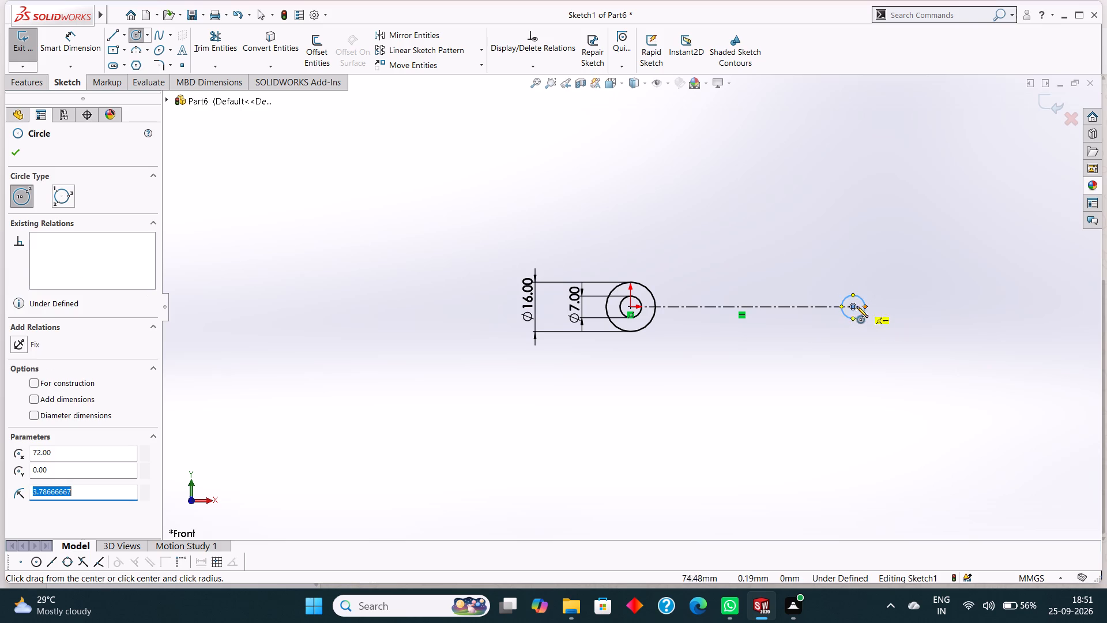
{"action": "left_click", "coordinate": [853, 306]}
{"action": "left_click", "coordinate": [883, 314]}
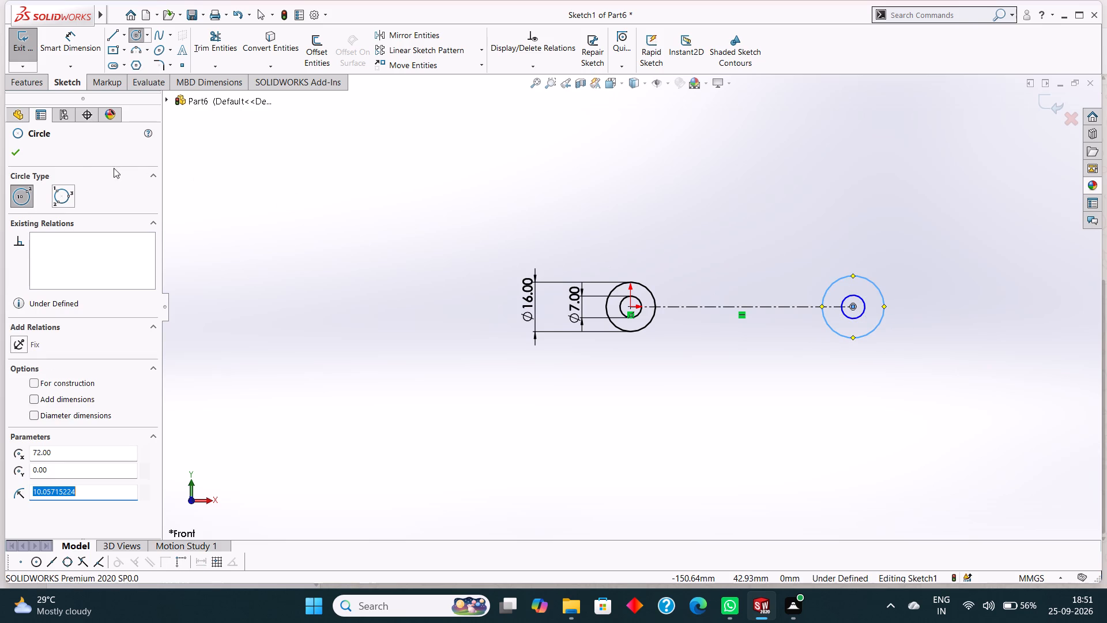
{"action": "left_click", "coordinate": [16, 156]}
Dimension the circles at the centerline's far end with diameters of 16 mm for the outer and 7 mm for the inner.
{"action": "left_click", "coordinate": [68, 47]}
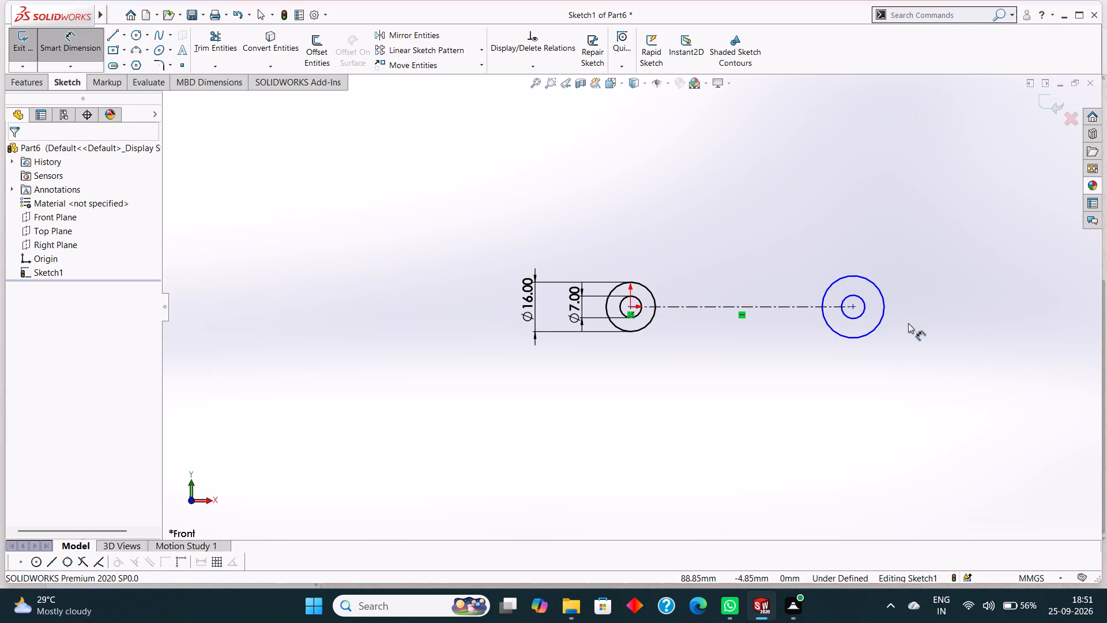
{"action": "left_click", "coordinate": [883, 315]}
{"action": "left_click", "coordinate": [940, 320]}
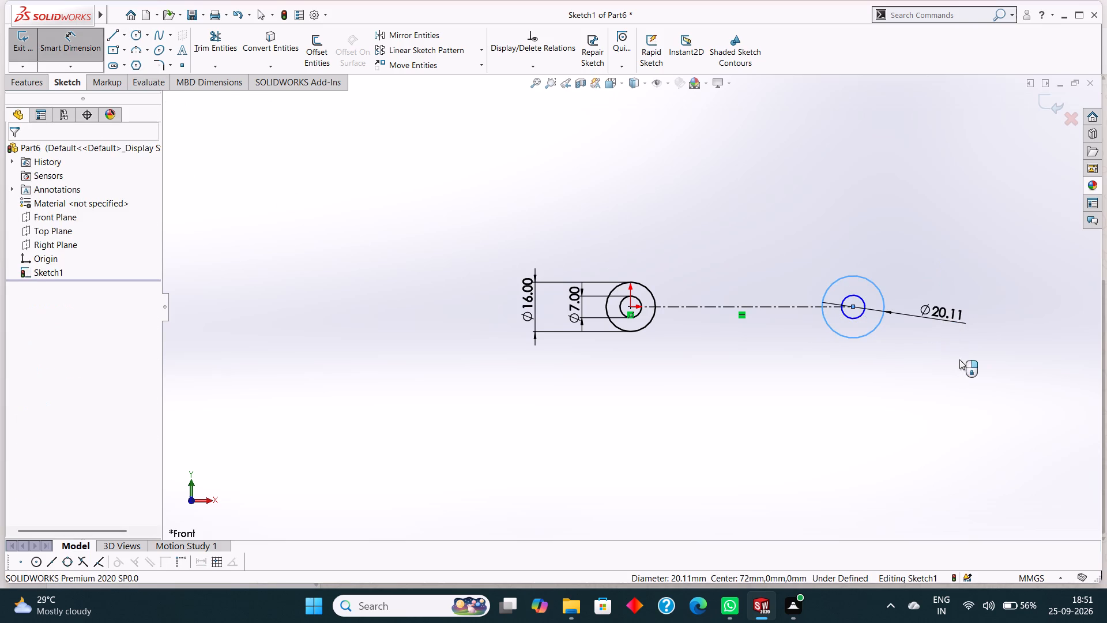
{"action": "type", "text": "16"}
{"action": "key", "text": "Return"}
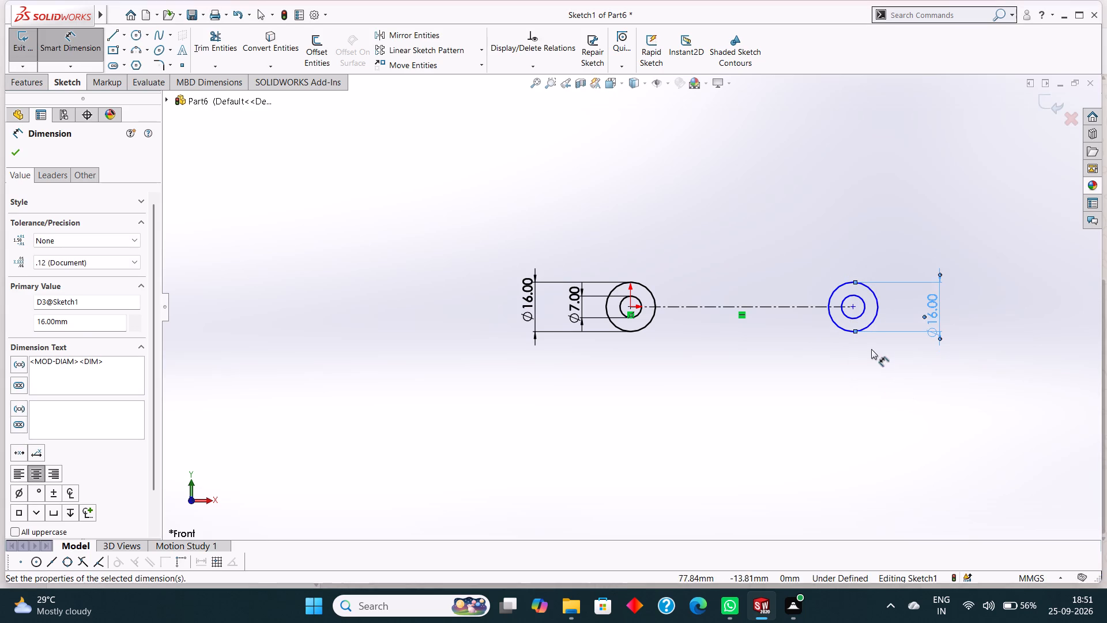
{"action": "left_click", "coordinate": [863, 307]}
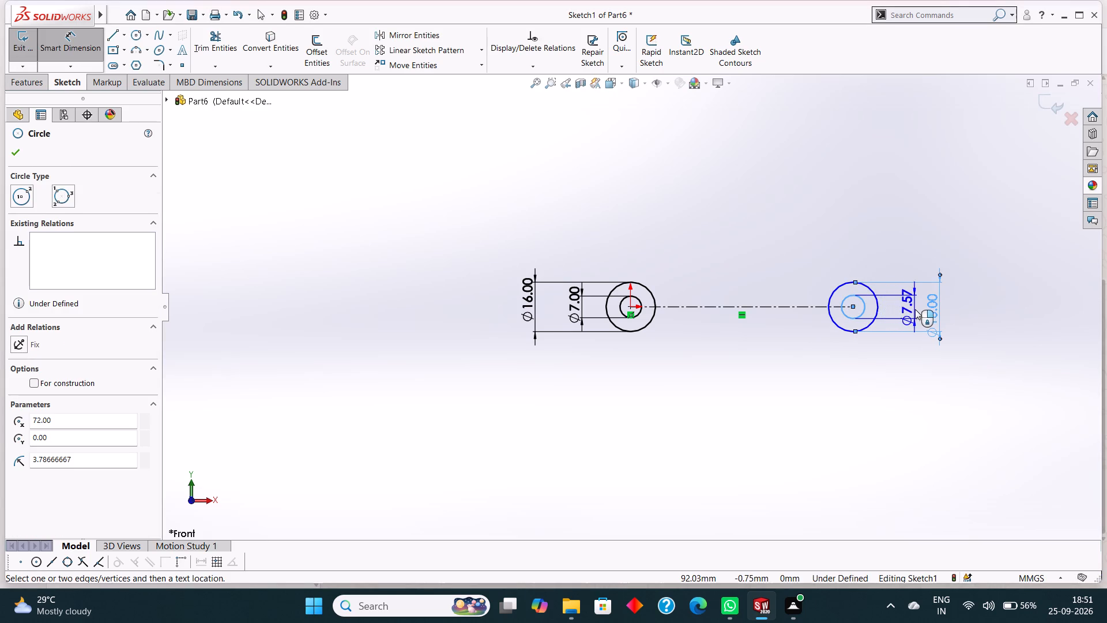
{"action": "left_click", "coordinate": [915, 309]}
{"action": "key", "text": "7"}
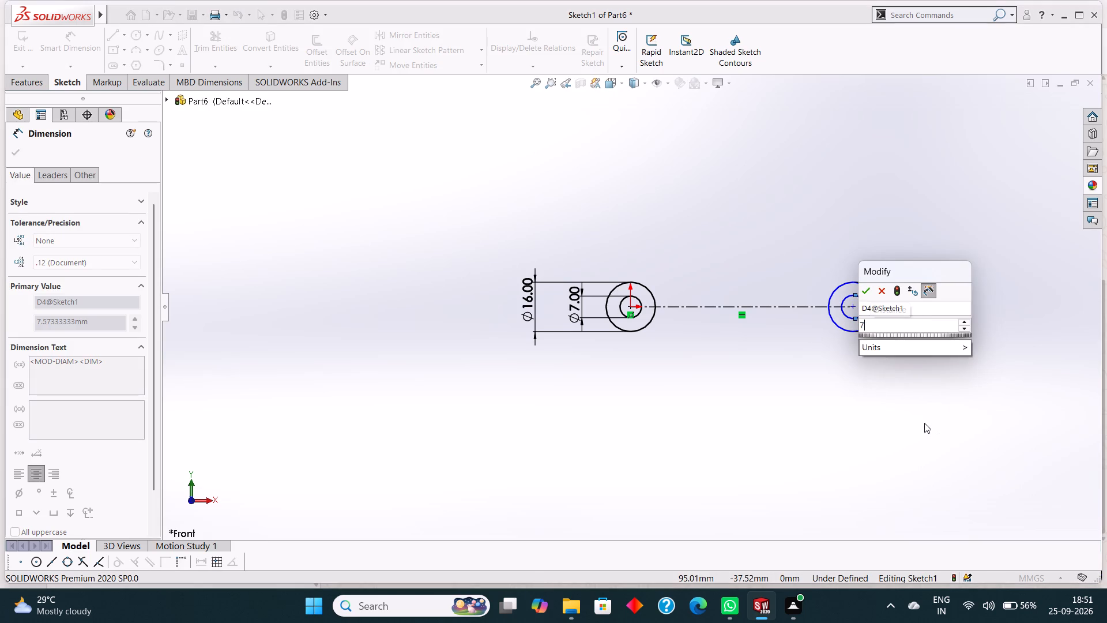
{"action": "key", "text": "Return"}
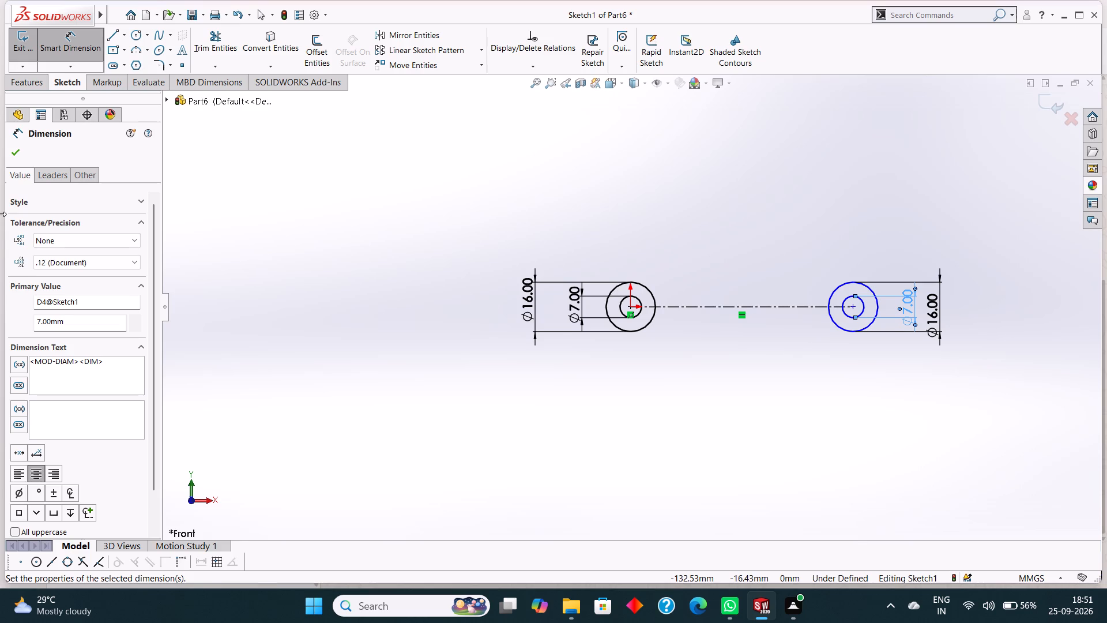
{"action": "left_click", "coordinate": [20, 159]}
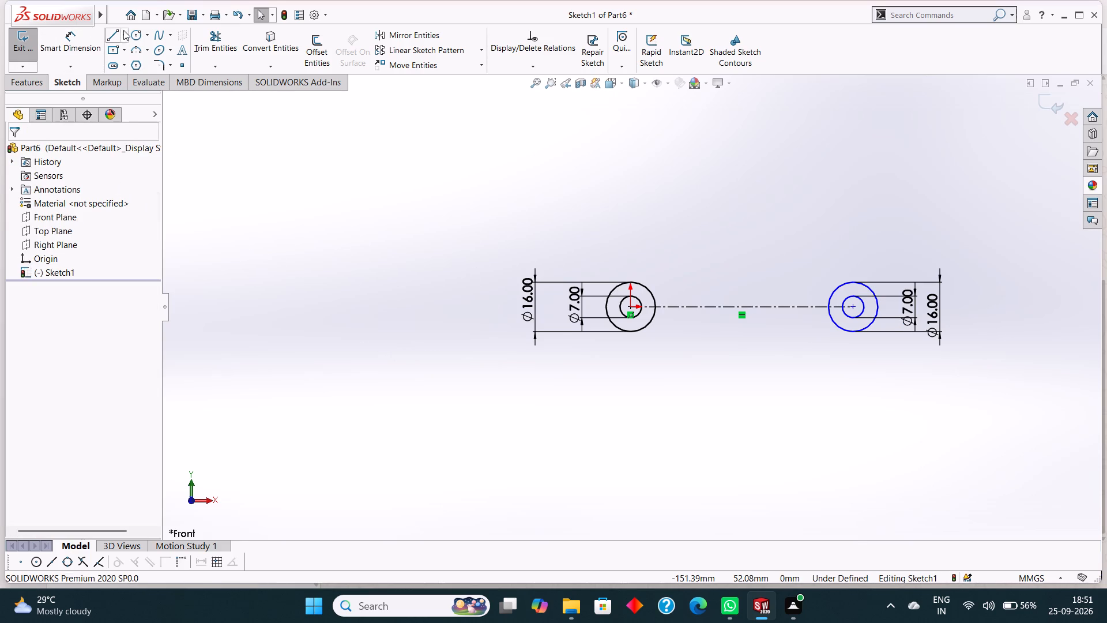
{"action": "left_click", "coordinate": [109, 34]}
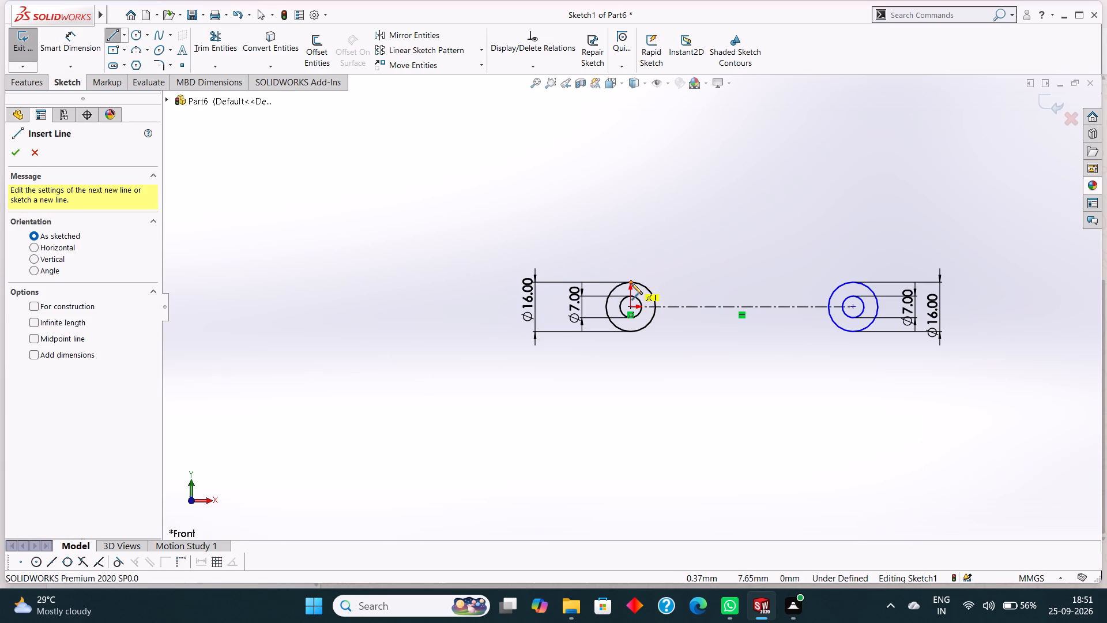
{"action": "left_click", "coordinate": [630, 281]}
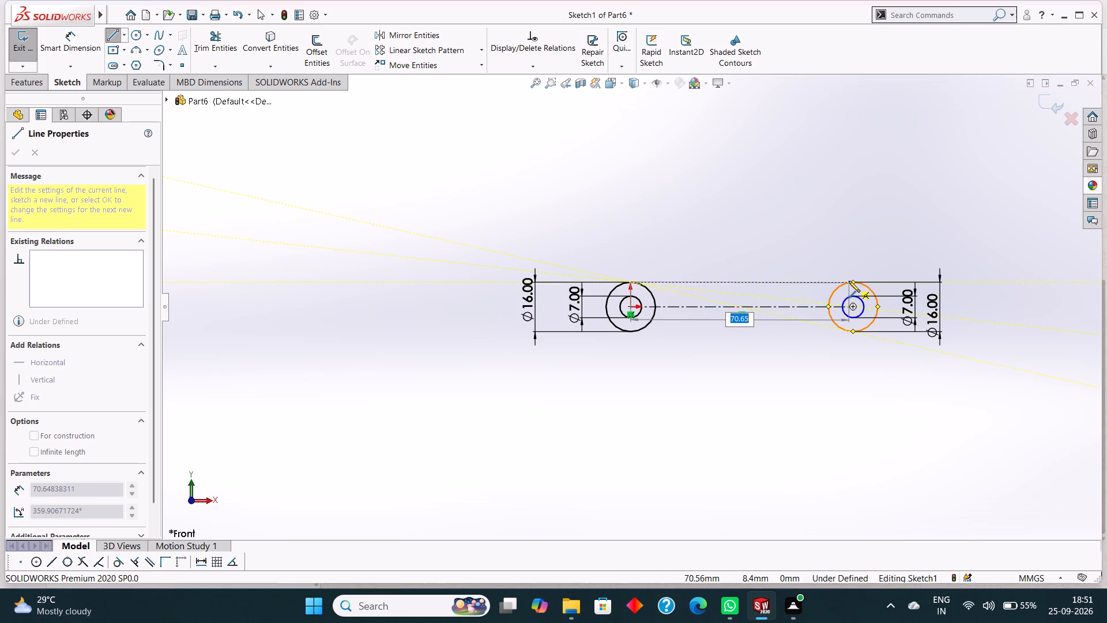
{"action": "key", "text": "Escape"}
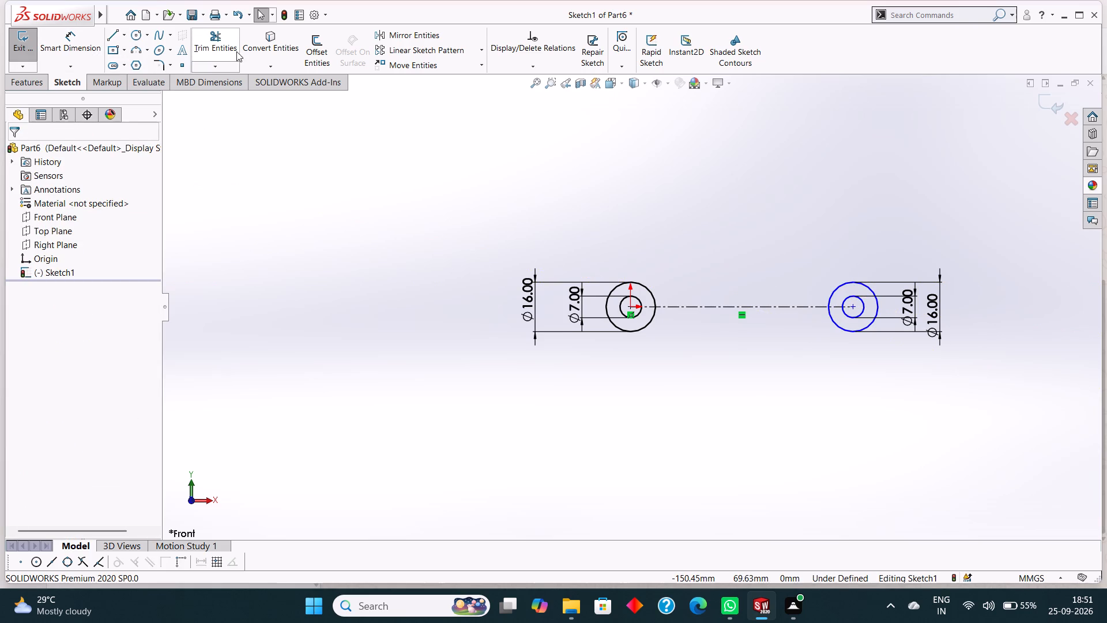
Offset the 72 mm centerline by 4.5 mm on both sides, with dimensions added.
{"action": "left_click", "coordinate": [317, 48]}
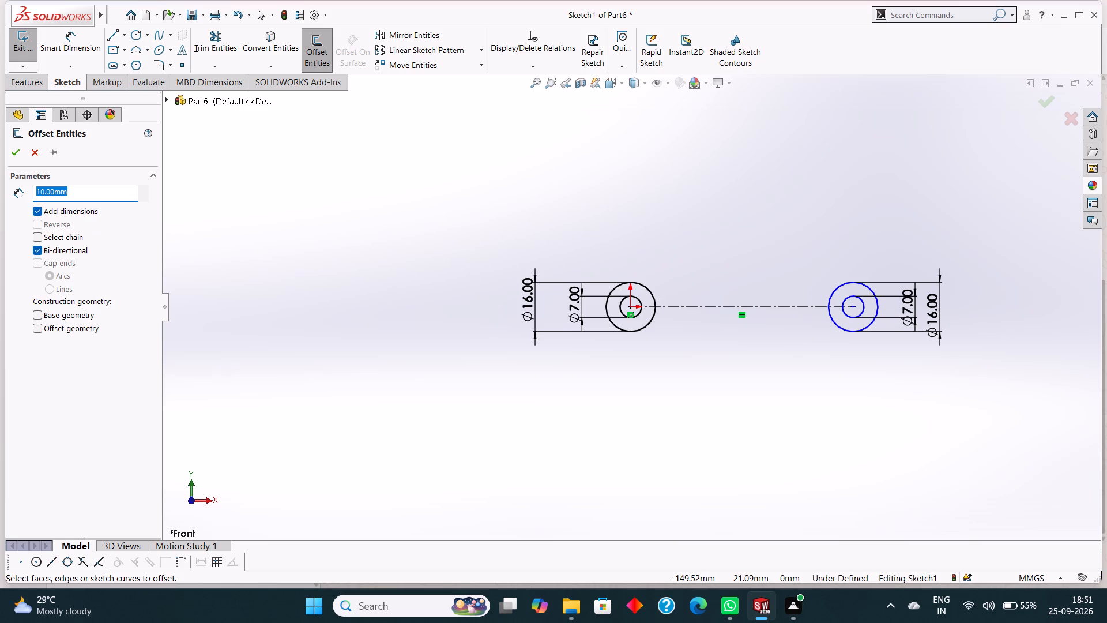
{"action": "type", "text": "4.5"}
{"action": "key", "text": "Return"}
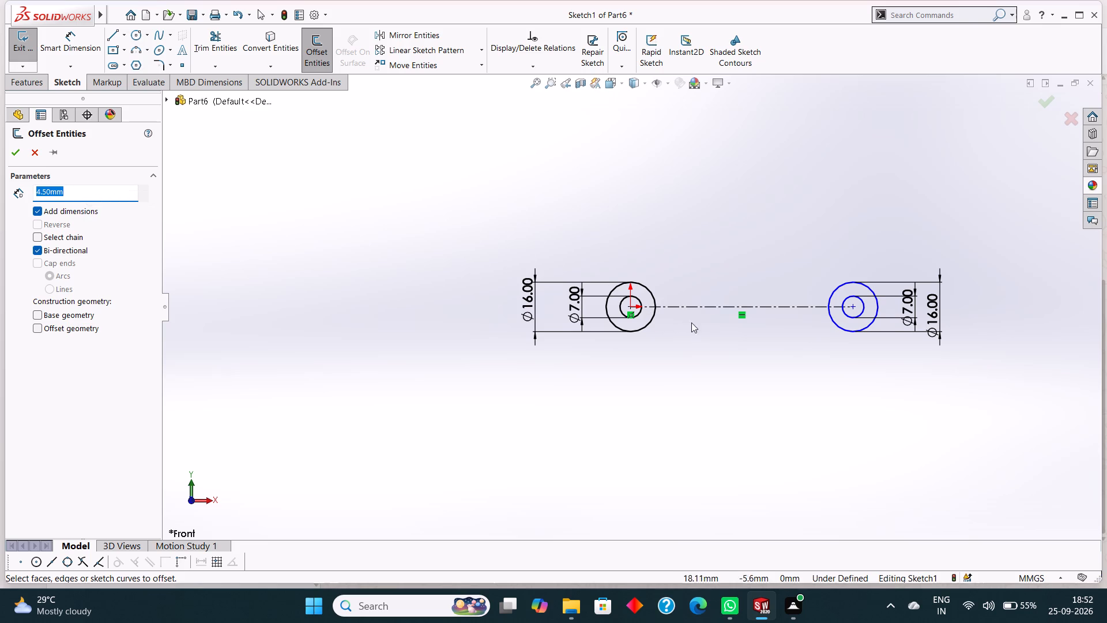
{"action": "left_click", "coordinate": [720, 307]}
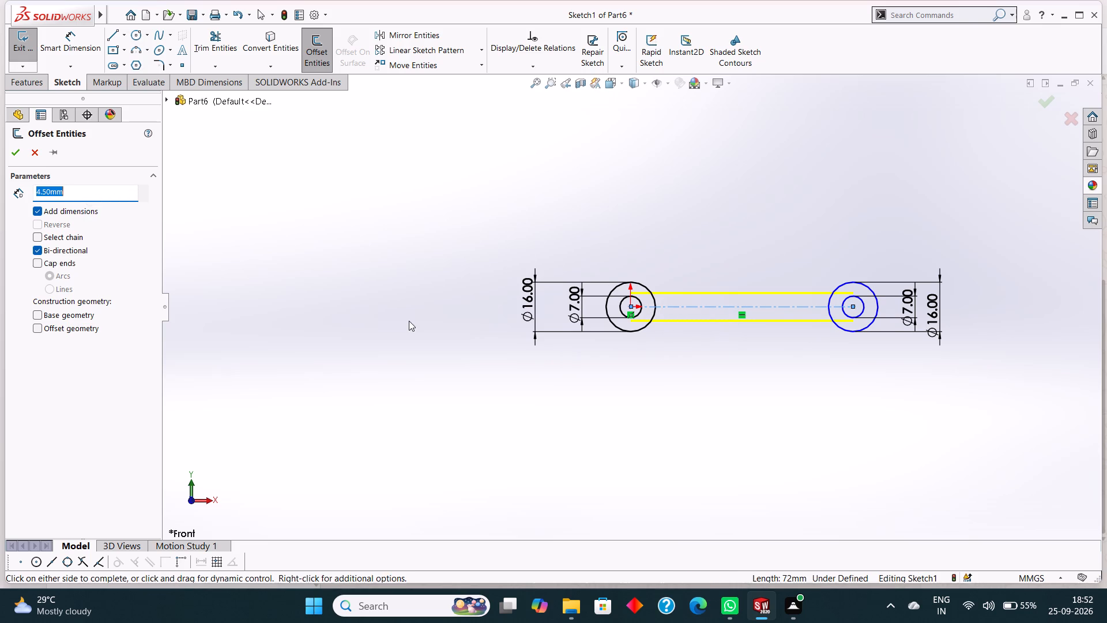
{"action": "left_click", "coordinate": [17, 149]}
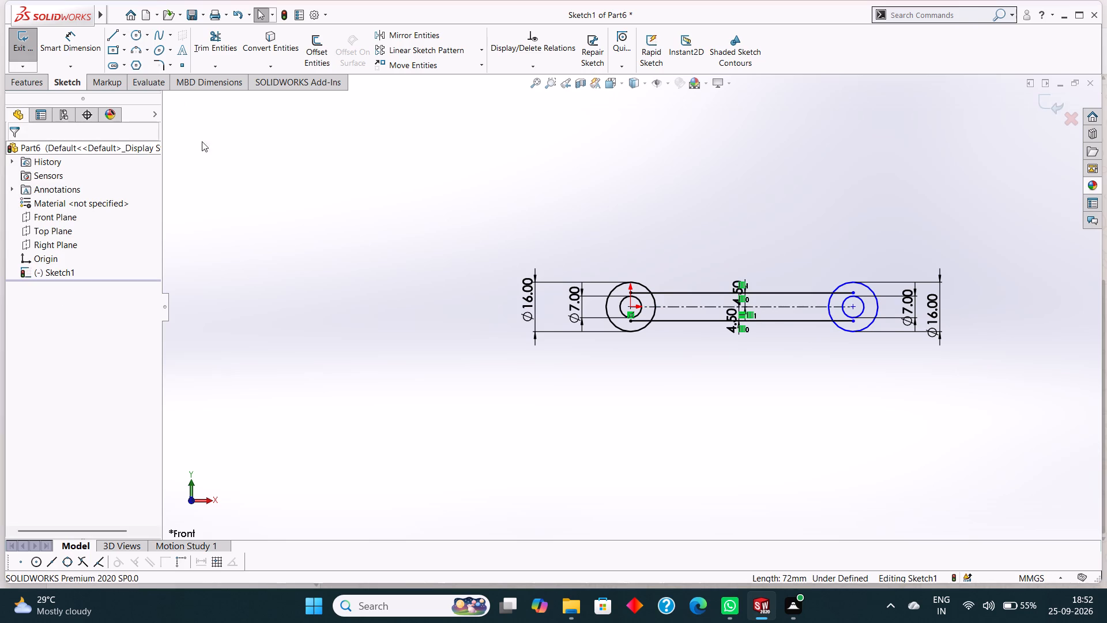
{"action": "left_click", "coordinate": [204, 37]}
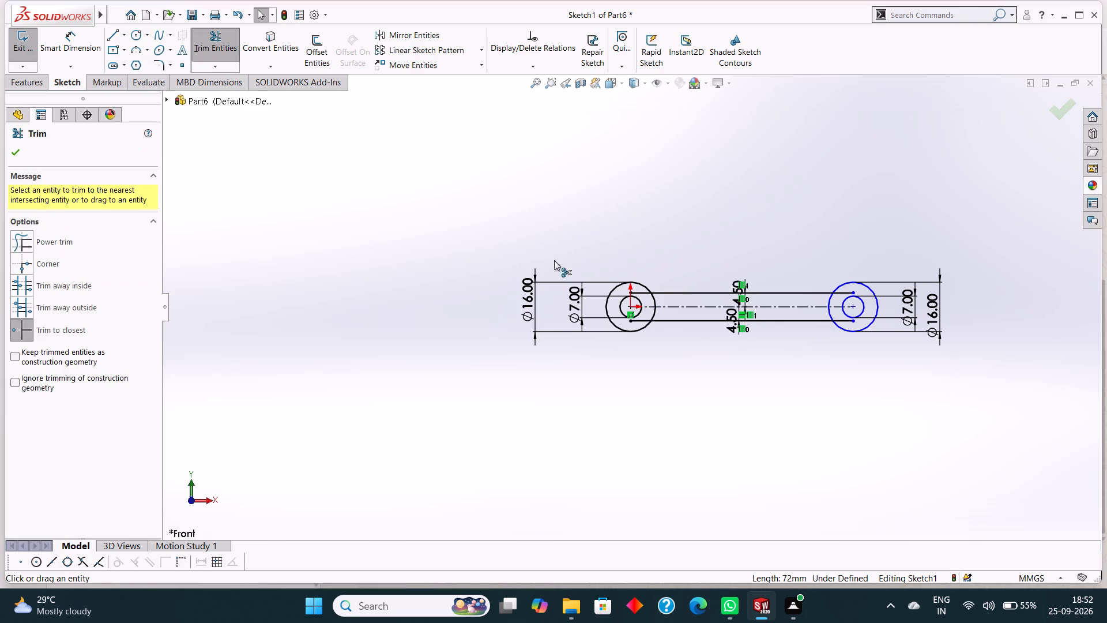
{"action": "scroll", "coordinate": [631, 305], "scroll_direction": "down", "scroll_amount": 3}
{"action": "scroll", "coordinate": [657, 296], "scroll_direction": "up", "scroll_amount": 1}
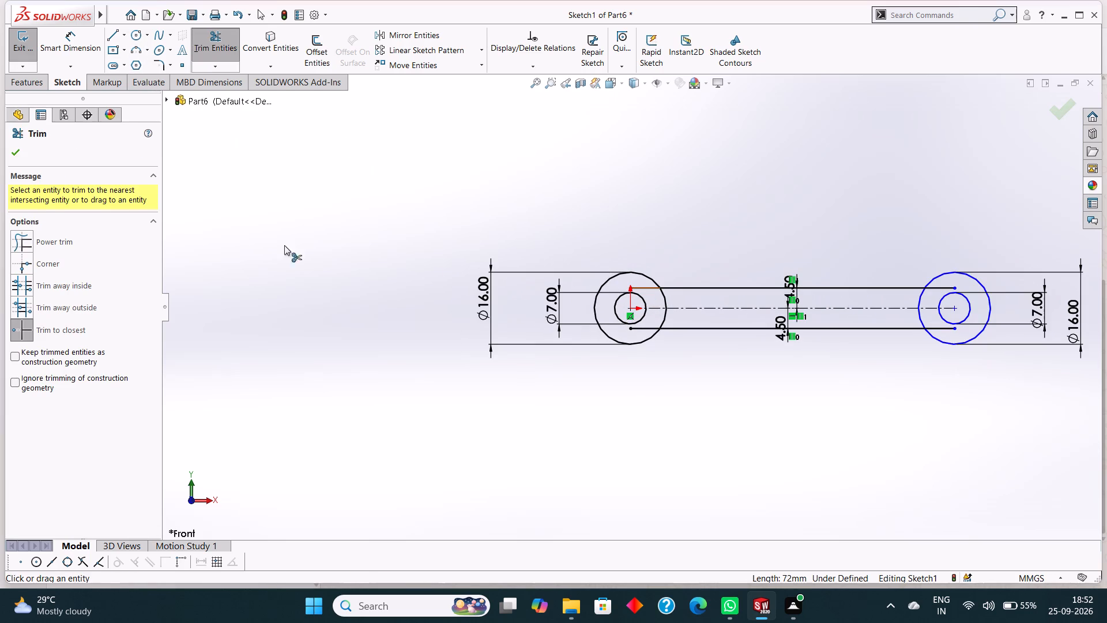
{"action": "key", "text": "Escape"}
Dimension the distance between the centres of the two circle pairs as 72 mm.
{"action": "left_click", "coordinate": [81, 39]}
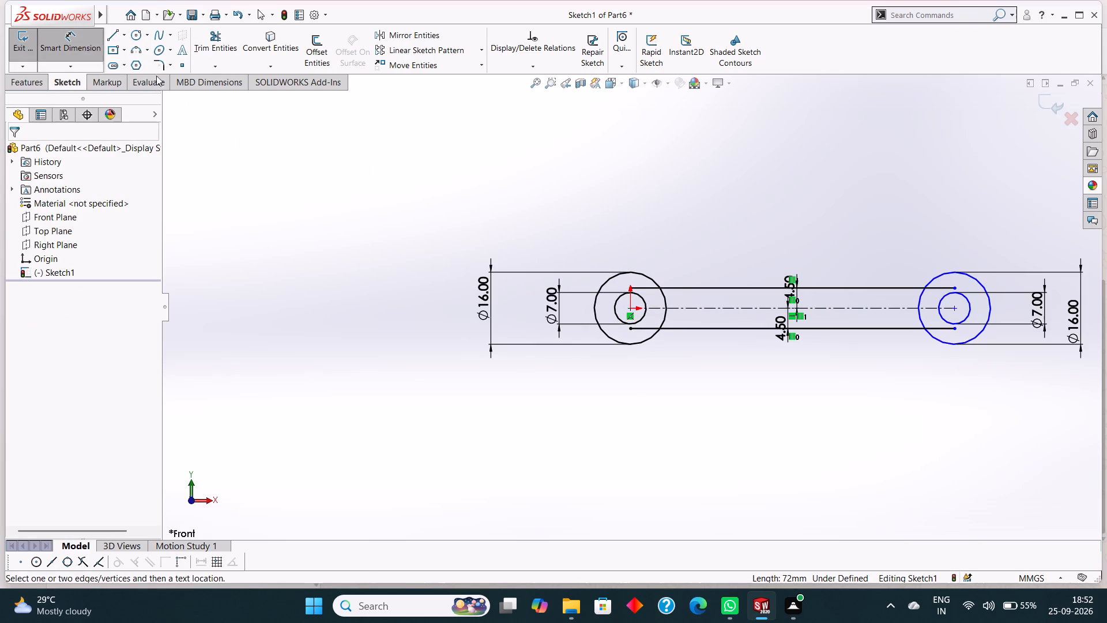
{"action": "left_click", "coordinate": [630, 310]}
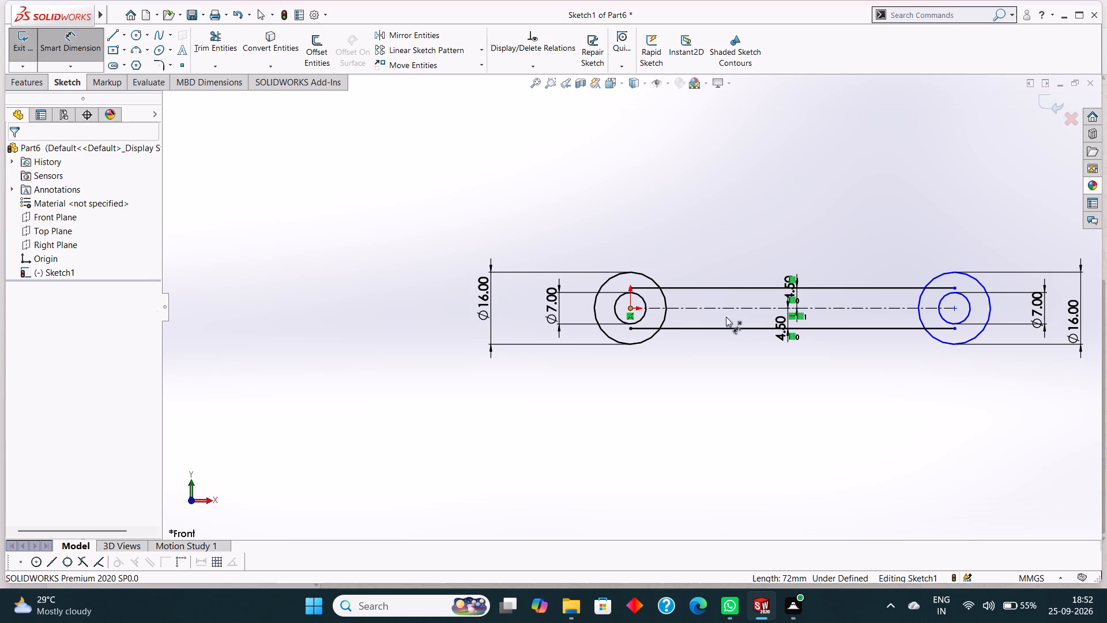
{"action": "left_click", "coordinate": [957, 308]}
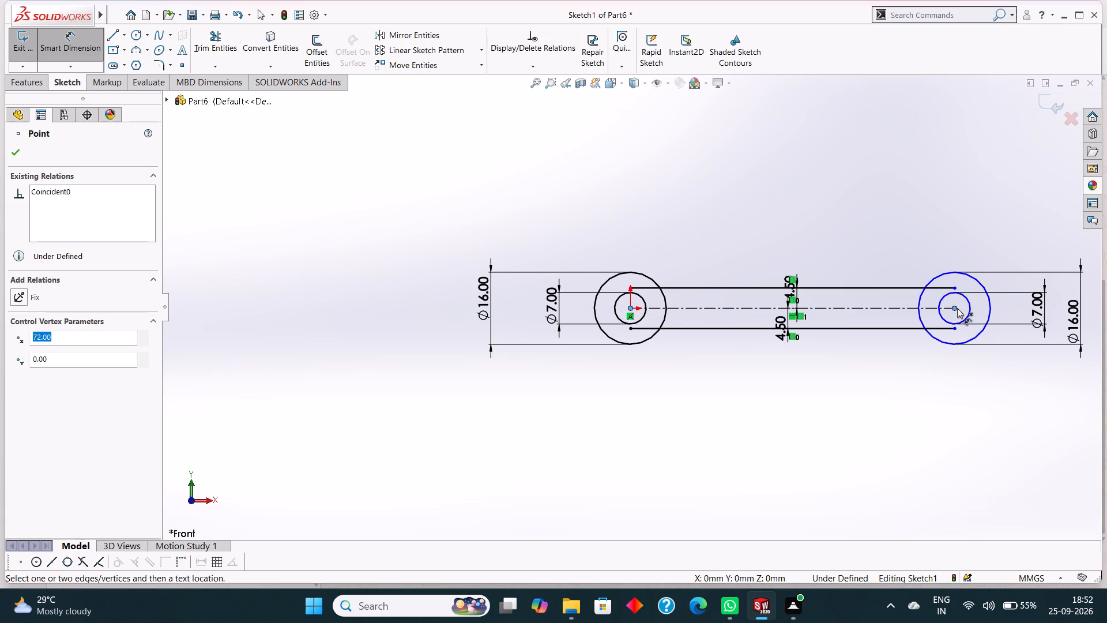
{"action": "left_click", "coordinate": [853, 392]}
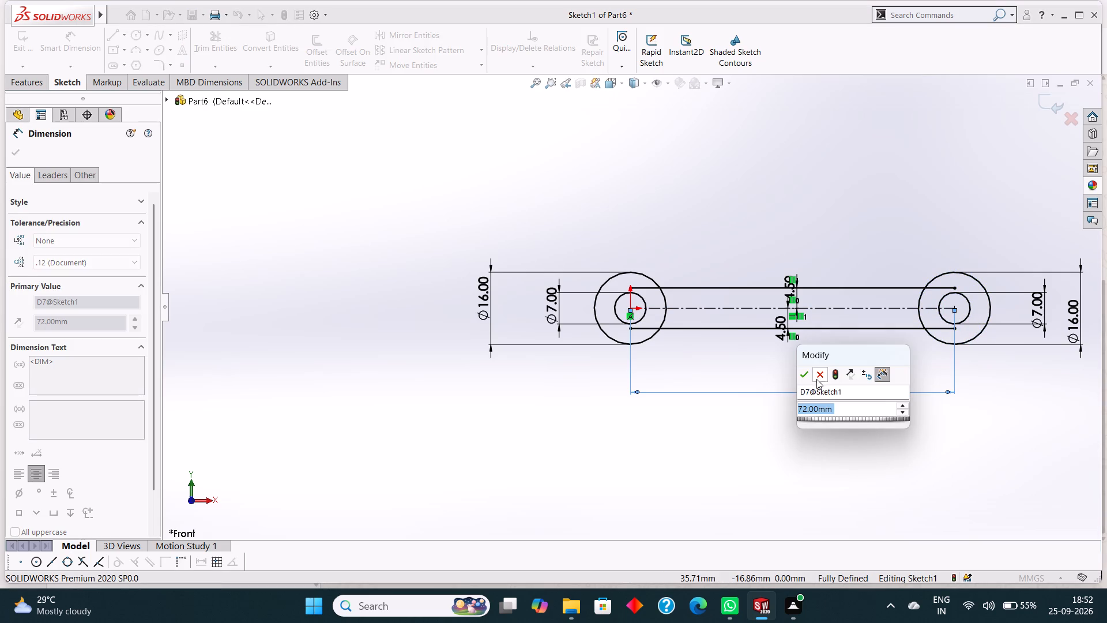
{"action": "left_click", "coordinate": [803, 376]}
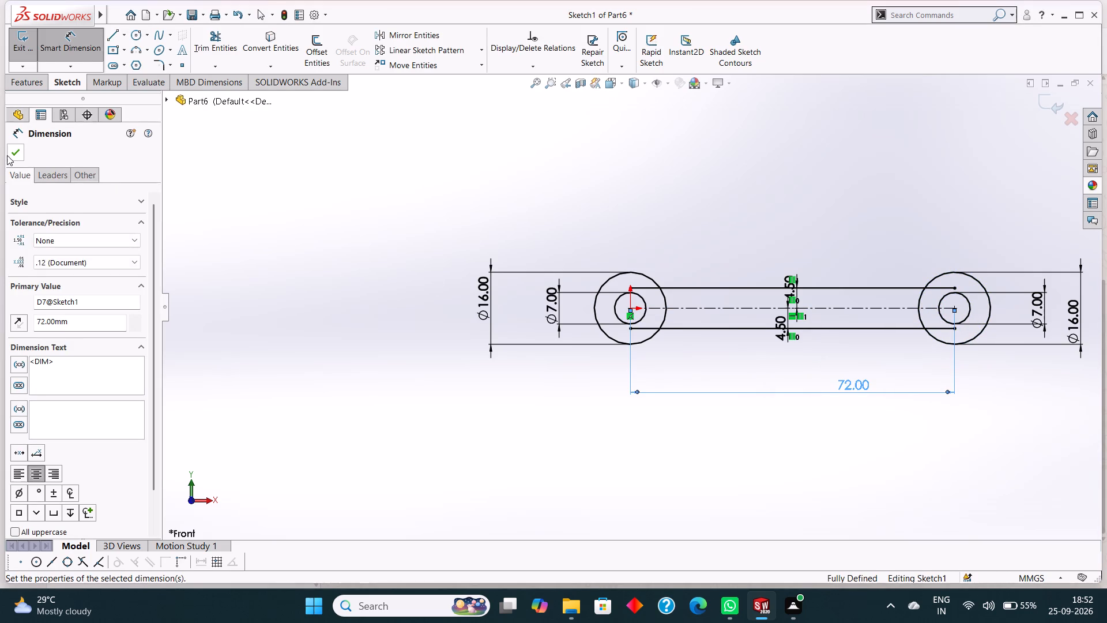
{"action": "left_click", "coordinate": [7, 155]}
Trim the ends of both offset lines that lie inside the two 16 mm circles.
{"action": "left_click", "coordinate": [210, 40]}
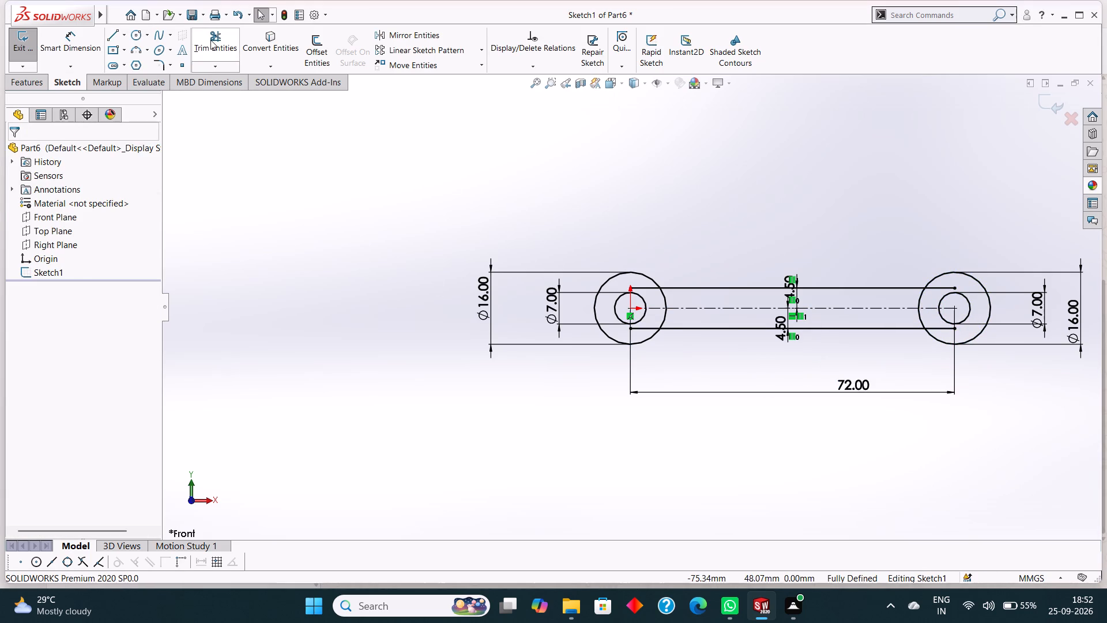
{"action": "scroll", "coordinate": [744, 292], "scroll_direction": "down", "scroll_amount": 2}
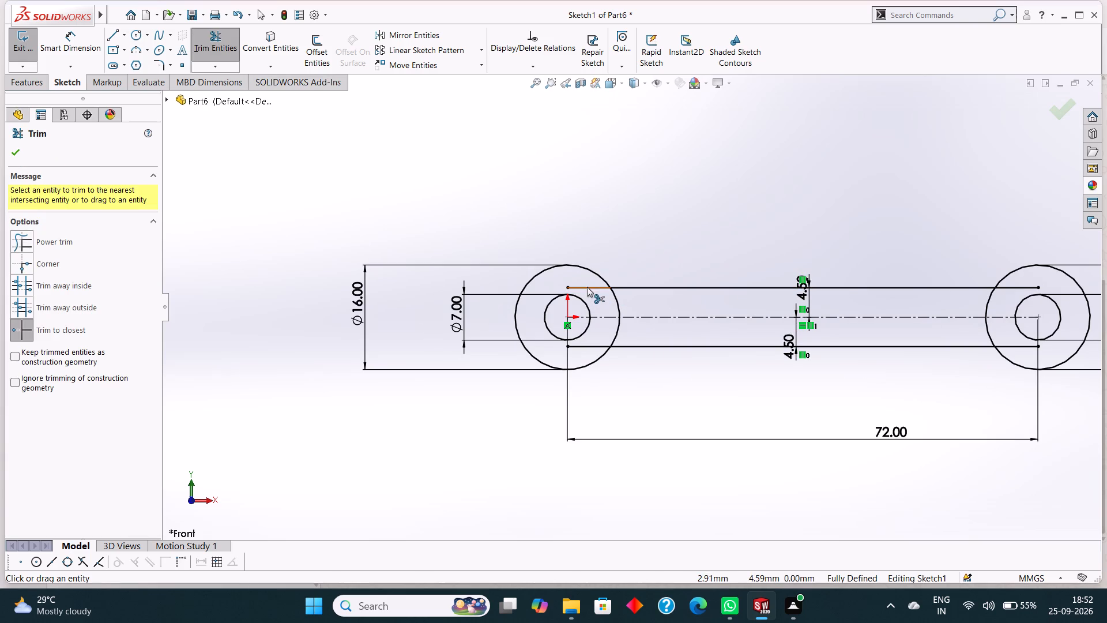
{"action": "left_click", "coordinate": [587, 287]}
{"action": "left_click", "coordinate": [589, 344]}
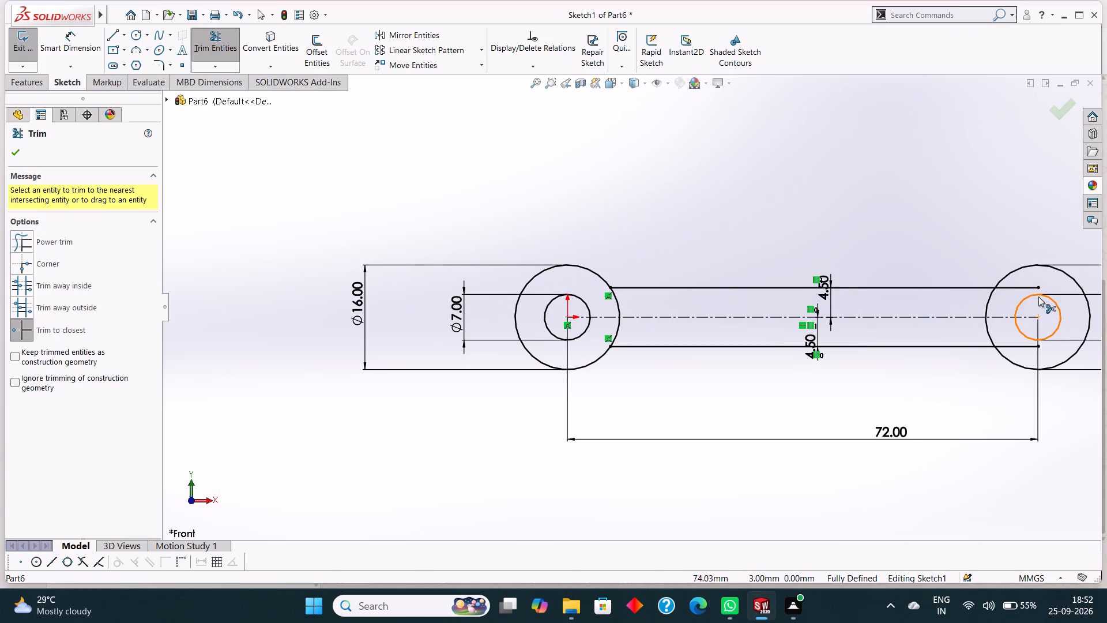
{"action": "left_click", "coordinate": [1014, 288]}
{"action": "left_click", "coordinate": [1019, 345]}
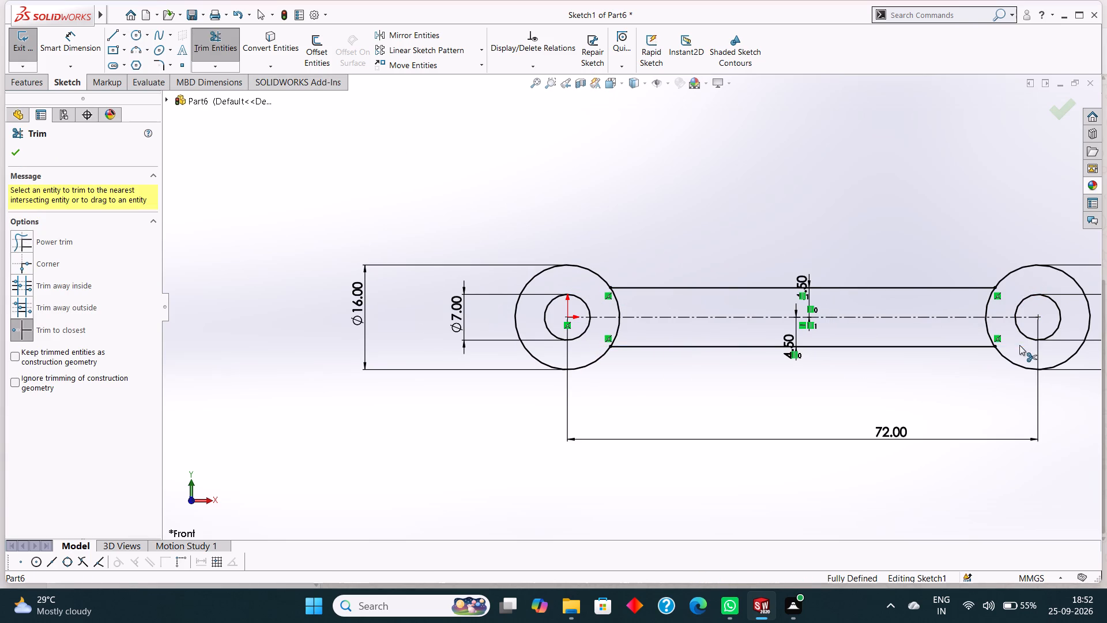
{"action": "left_click", "coordinate": [18, 149]}
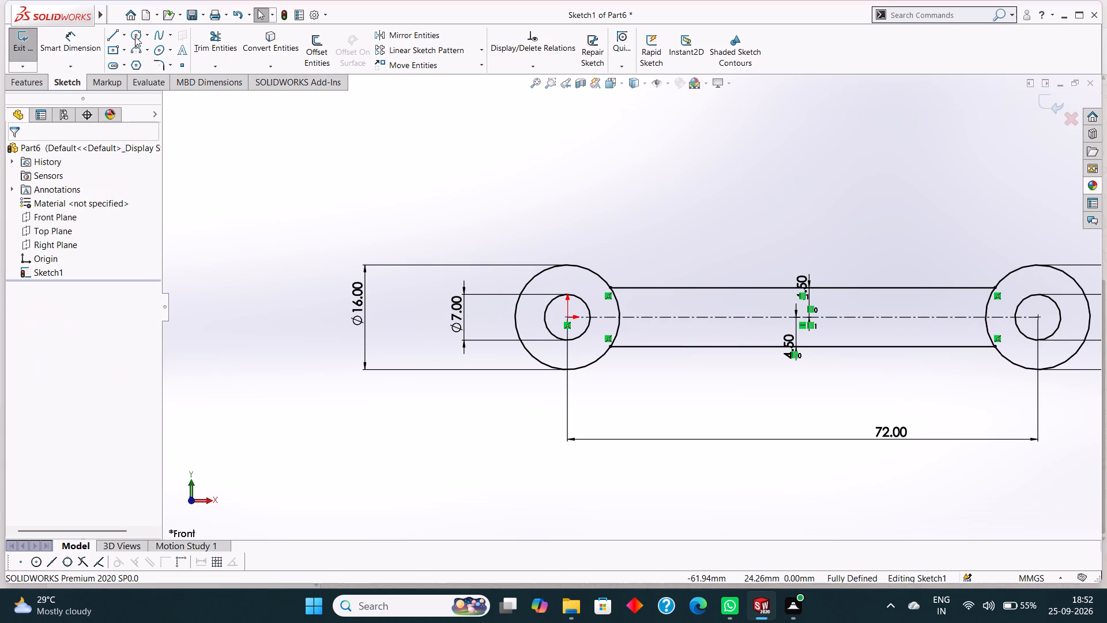
Sketch a circle of 5 mm radius above the upper offset line, centred at about X 9 mm, Y 13.6 mm.
{"action": "left_click", "coordinate": [135, 35]}
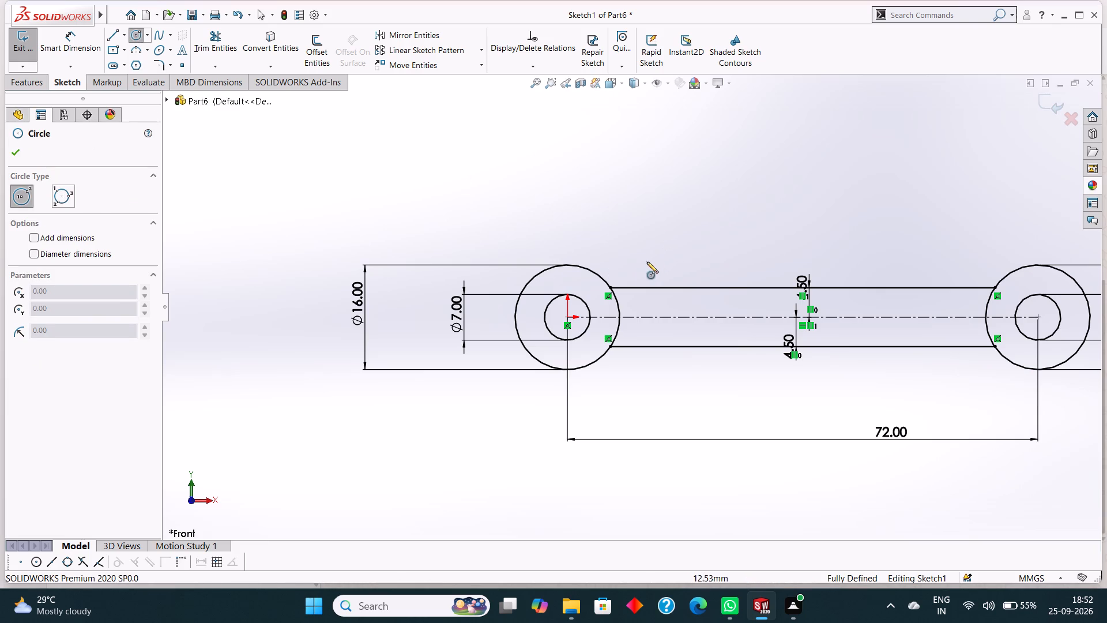
{"action": "left_click", "coordinate": [626, 228]}
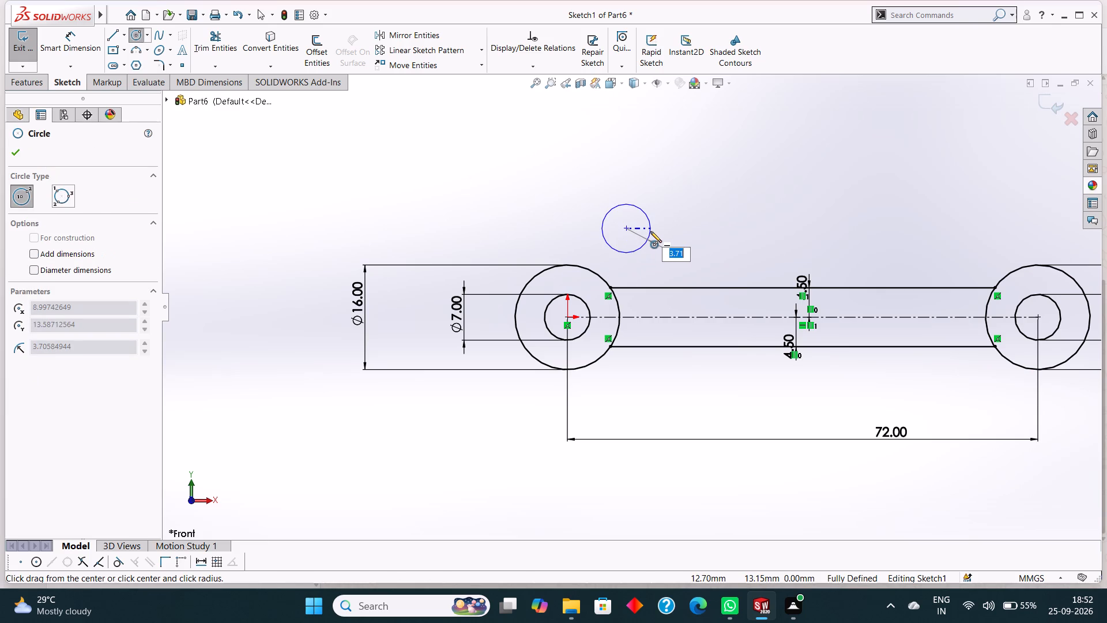
{"action": "key", "text": "BackSpace"}
{"action": "key", "text": "5"}
{"action": "key", "text": "Return"}
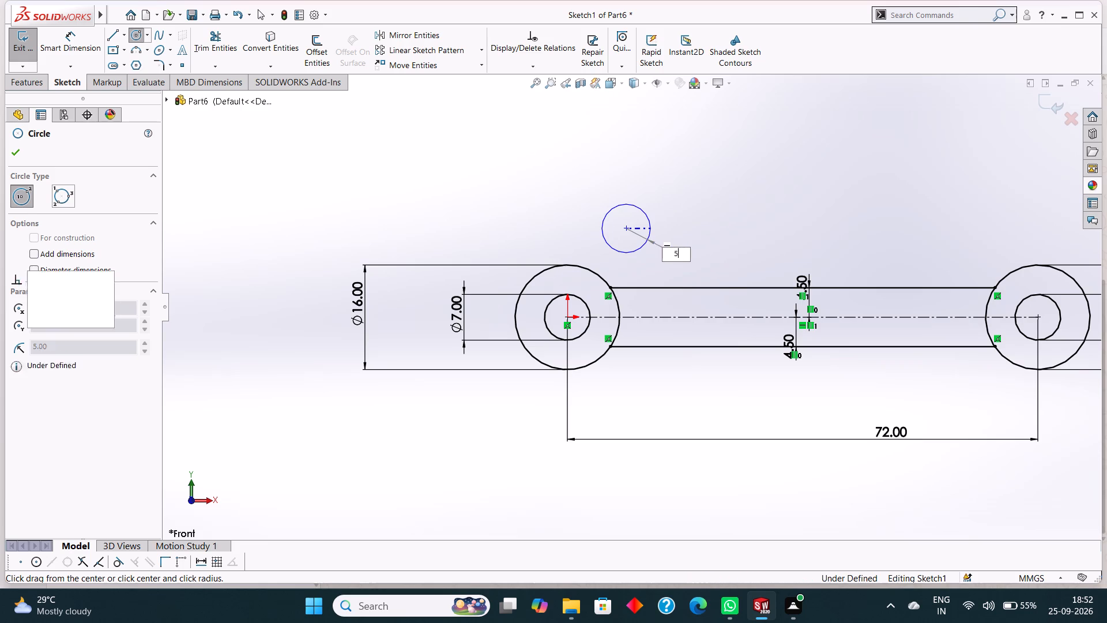
{"action": "left_click", "coordinate": [8, 155]}
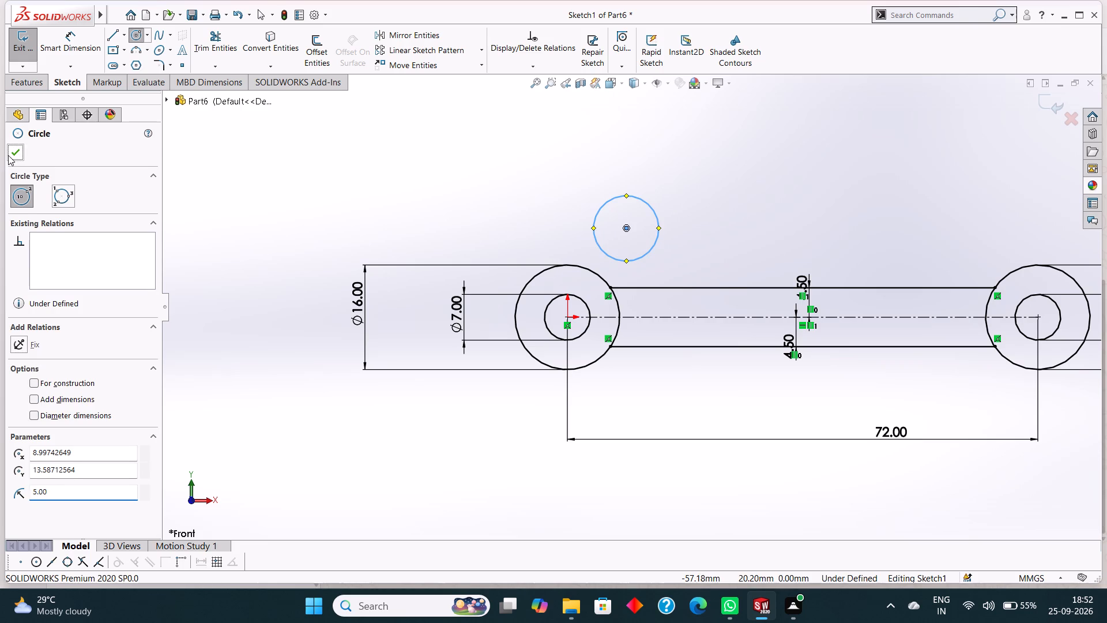
{"action": "key", "text": "Escape"}
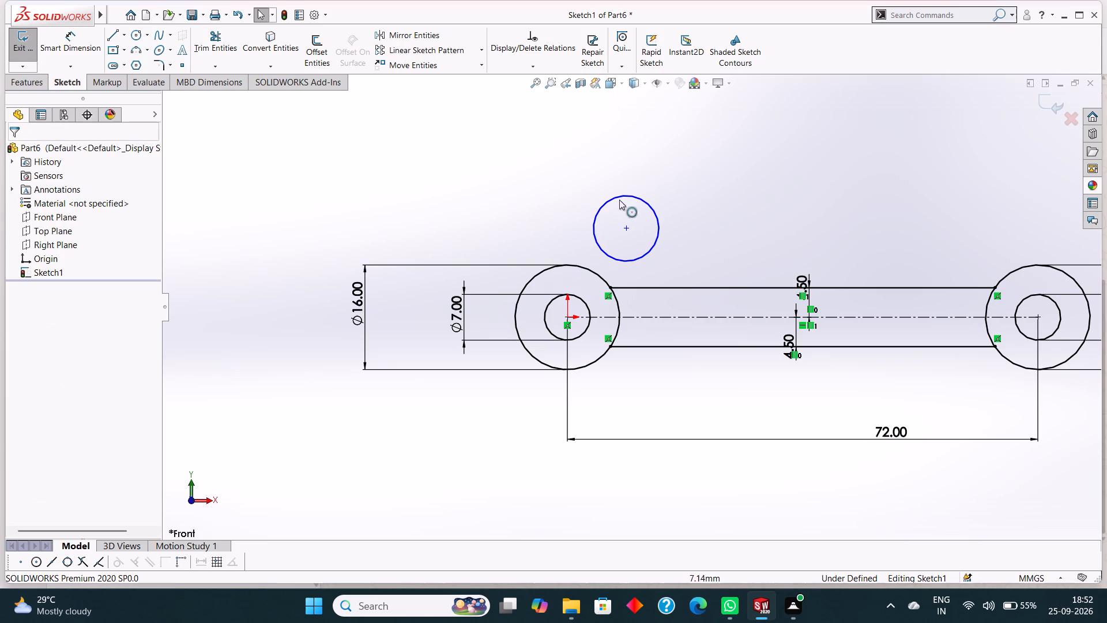
Make the 5 mm radius circle tangent to the upper offset line and to the 16 mm circle at the origin.
{"action": "left_click", "coordinate": [622, 198]}
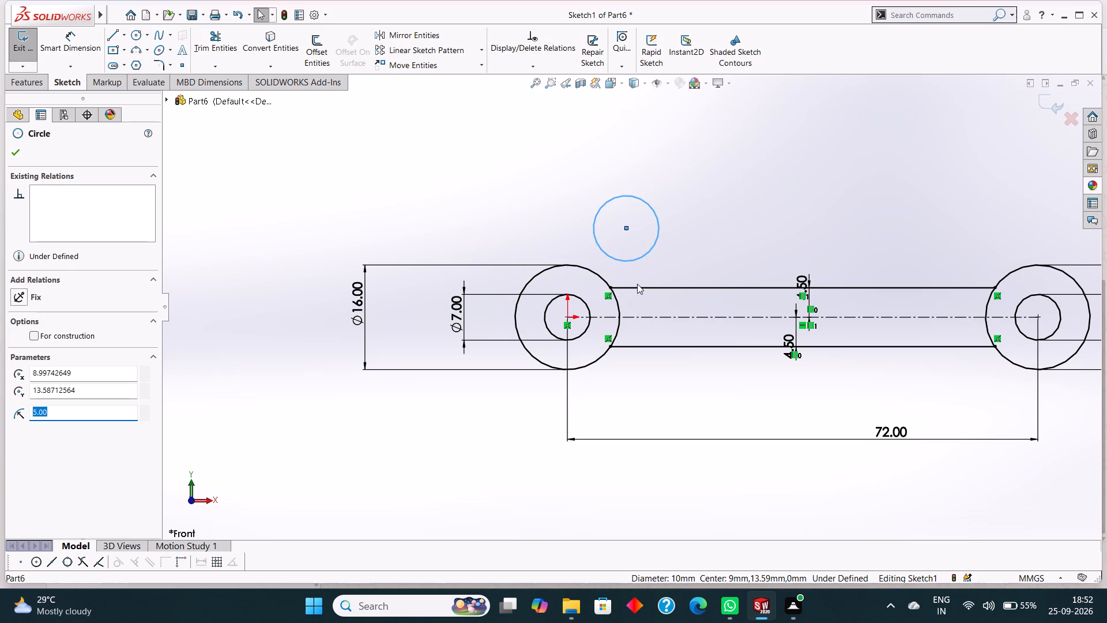
{"action": "left_click", "coordinate": [651, 291], "text": "ctrl"}
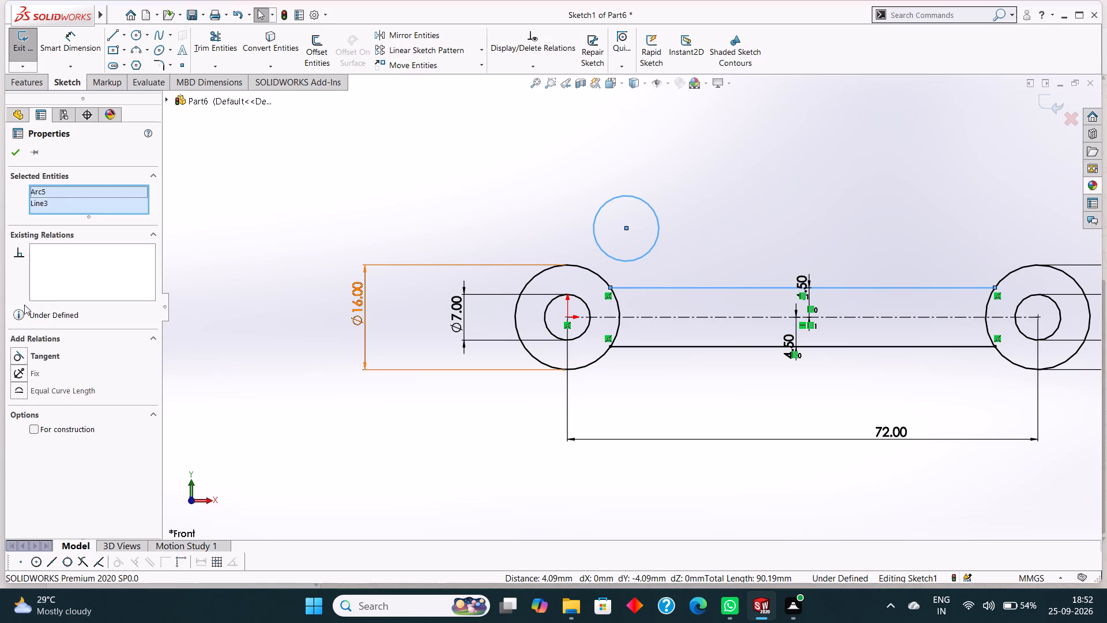
{"action": "left_click", "coordinate": [56, 358]}
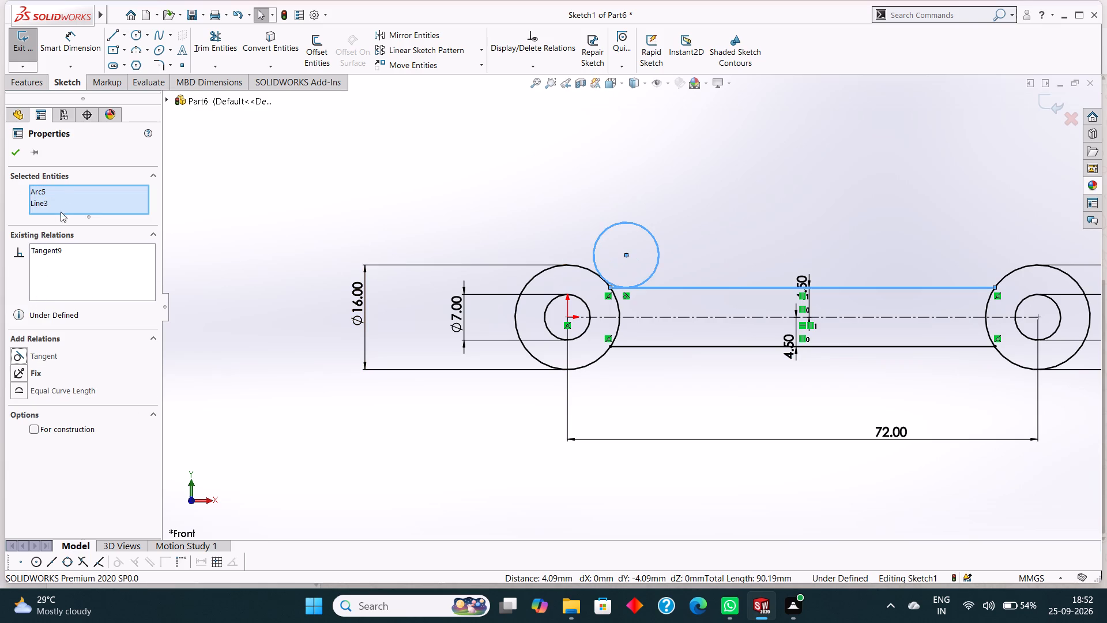
{"action": "left_click", "coordinate": [14, 150]}
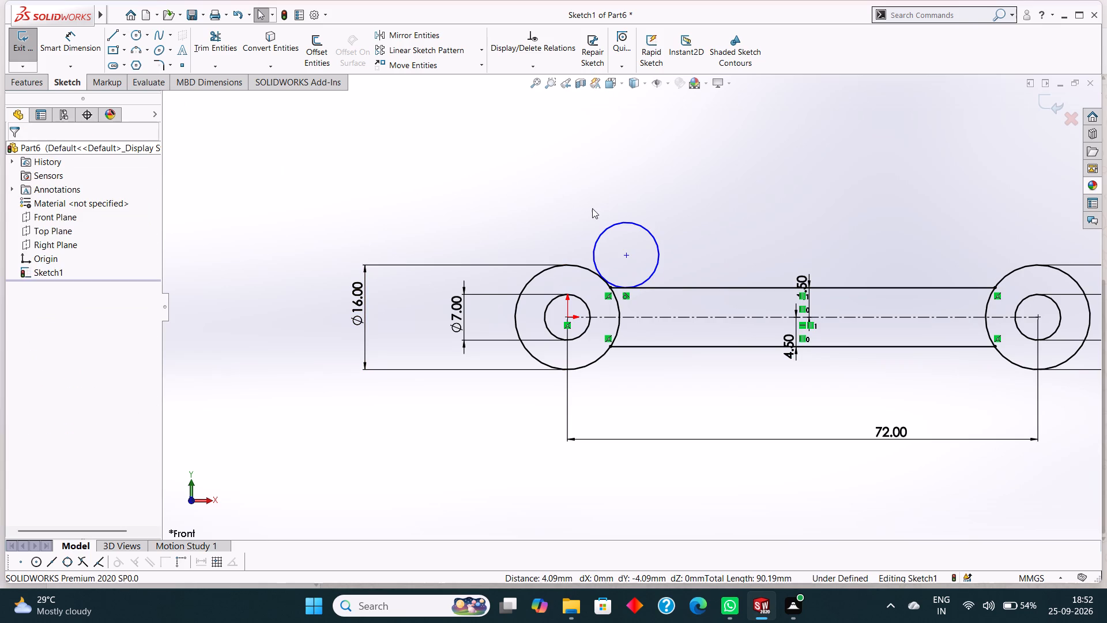
{"action": "left_click", "coordinate": [623, 223]}
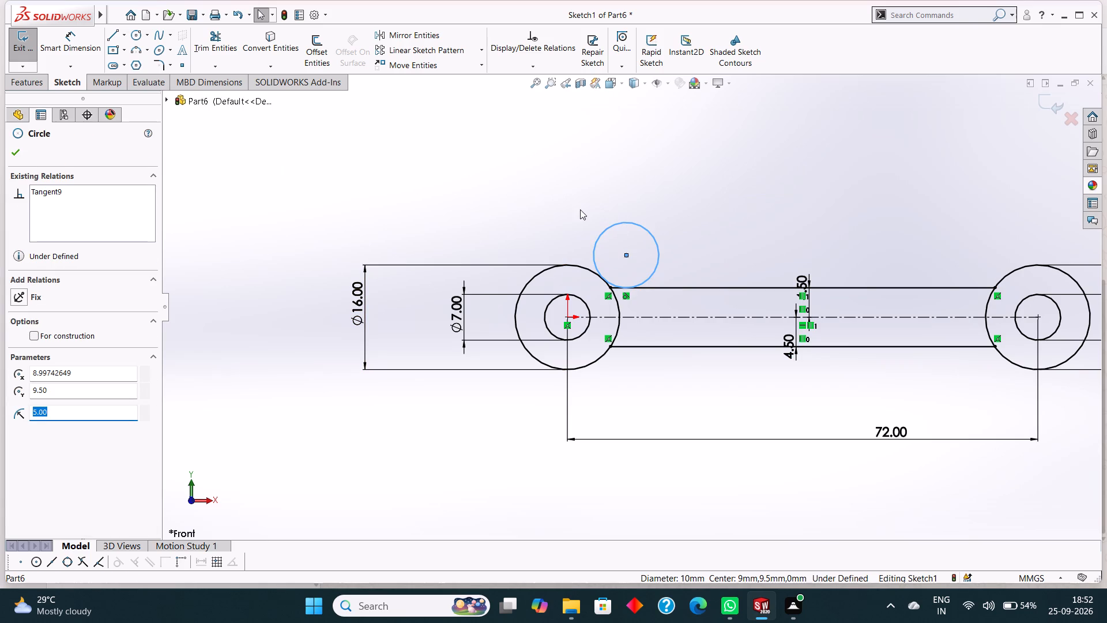
{"action": "left_click", "coordinate": [577, 265], "text": "ctrl"}
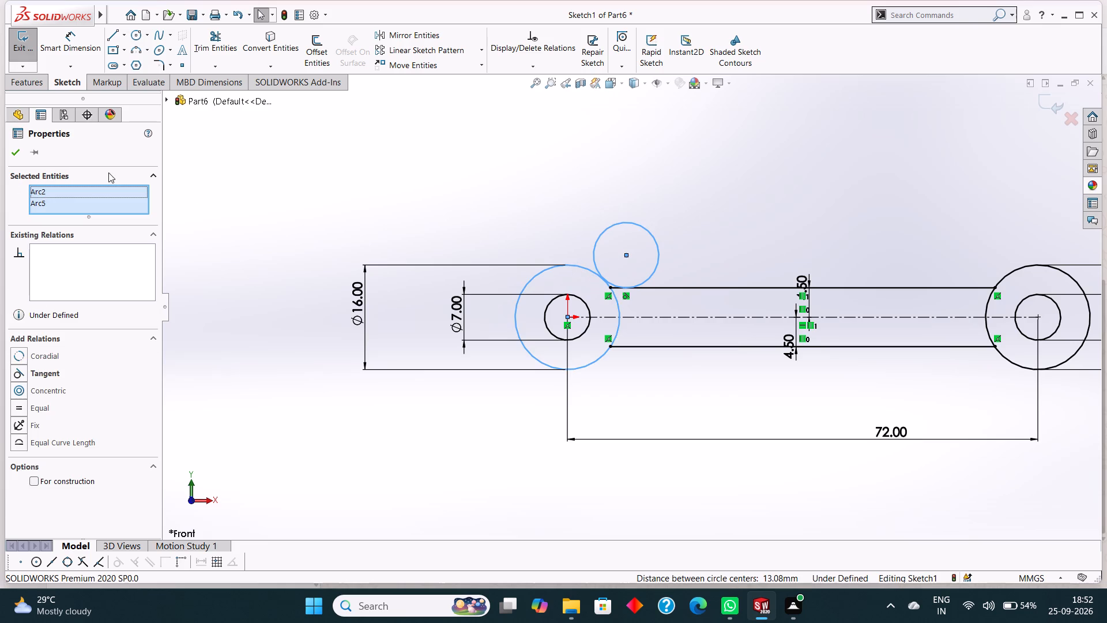
{"action": "left_click", "coordinate": [59, 374]}
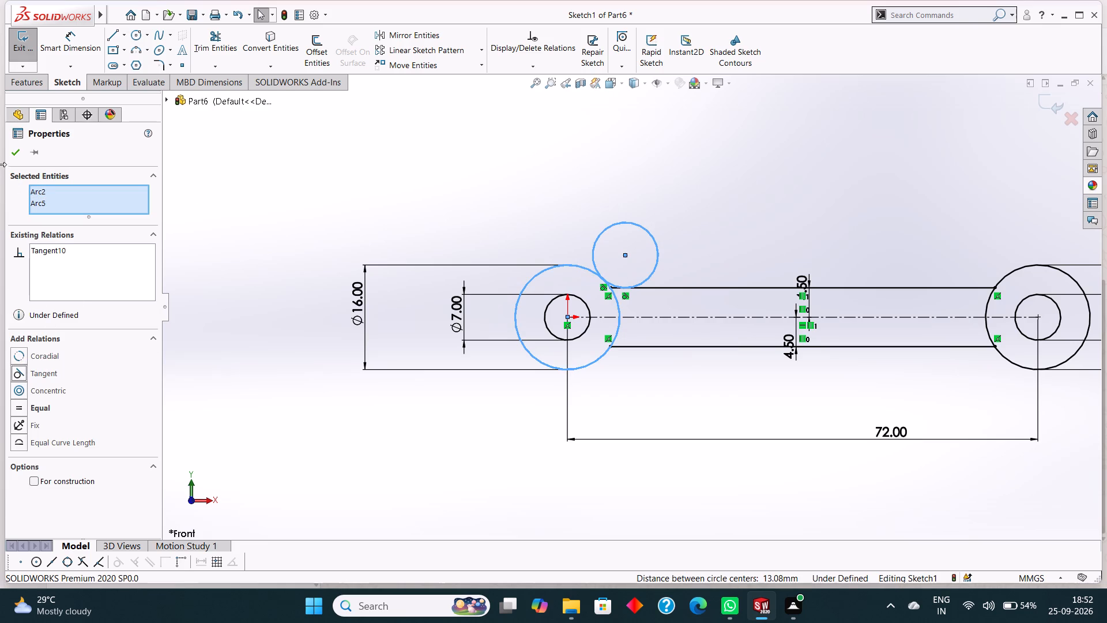
{"action": "left_click", "coordinate": [15, 154]}
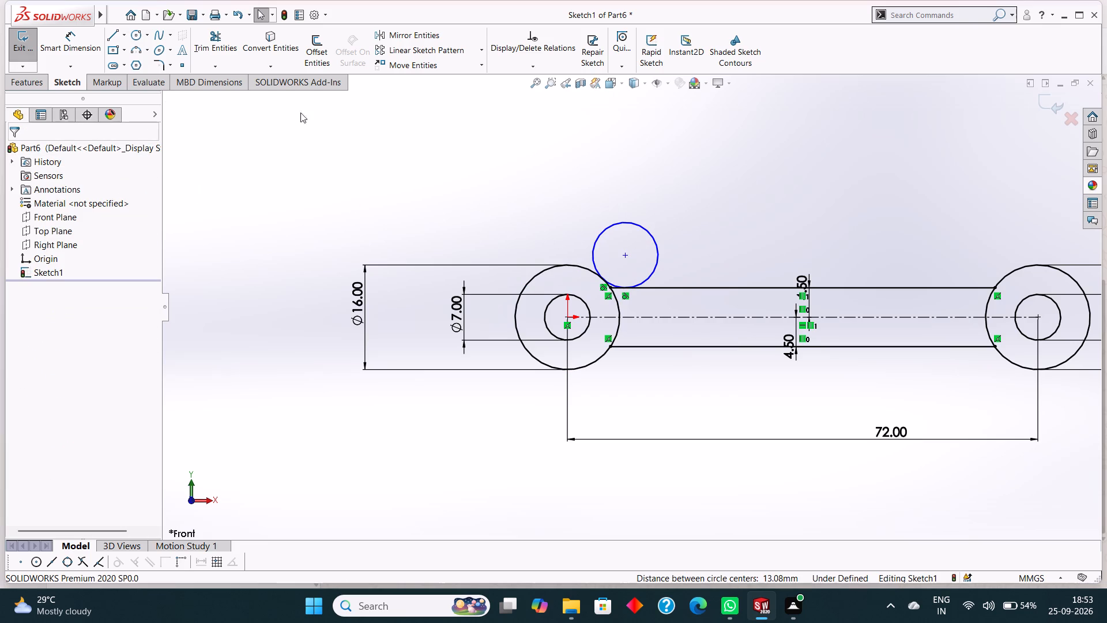
Trim the upper 5 mm radius circle to its blend arc, removing the adjoining 16 mm circle segment and offset line stub.
{"action": "left_click", "coordinate": [209, 36]}
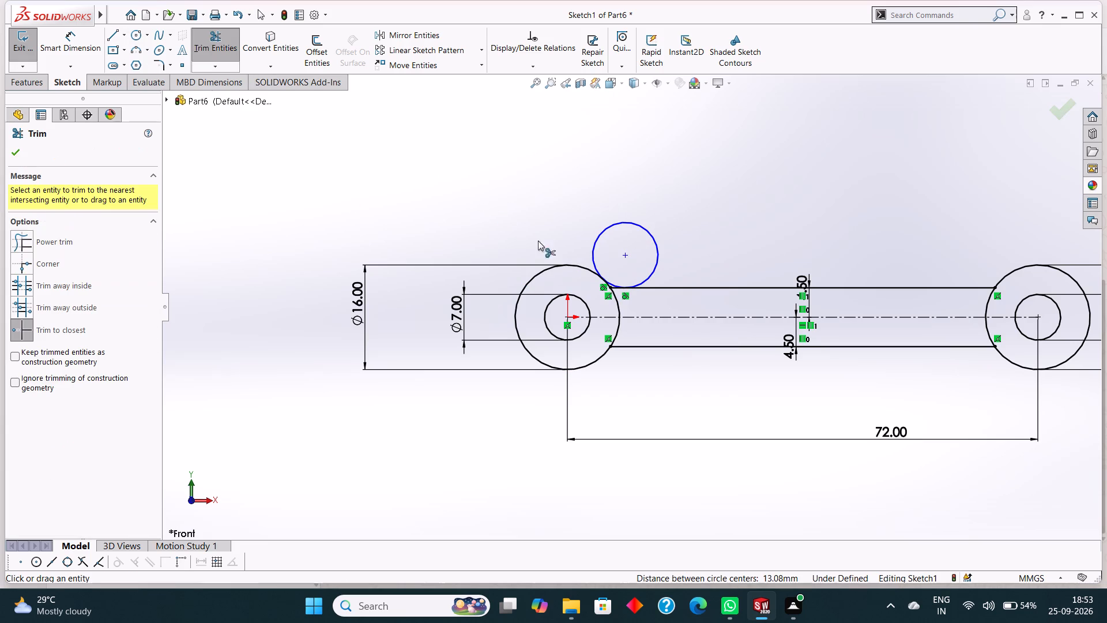
{"action": "scroll", "coordinate": [597, 268], "scroll_direction": "down", "scroll_amount": 4}
{"action": "left_click", "coordinate": [660, 180]}
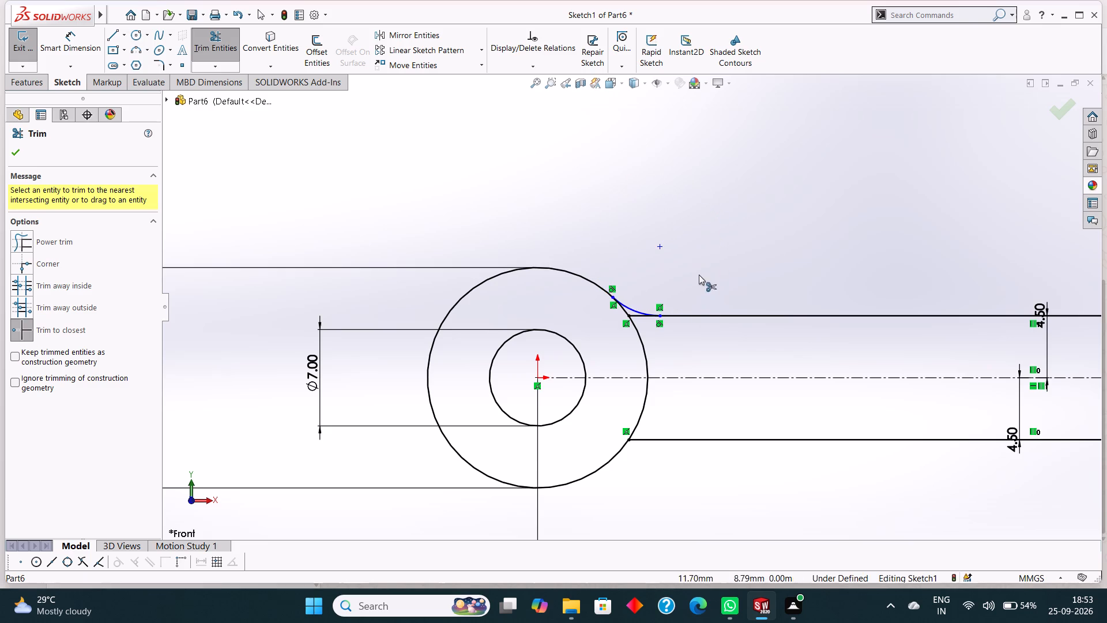
{"action": "scroll", "coordinate": [677, 323], "scroll_direction": "down", "scroll_amount": 6}
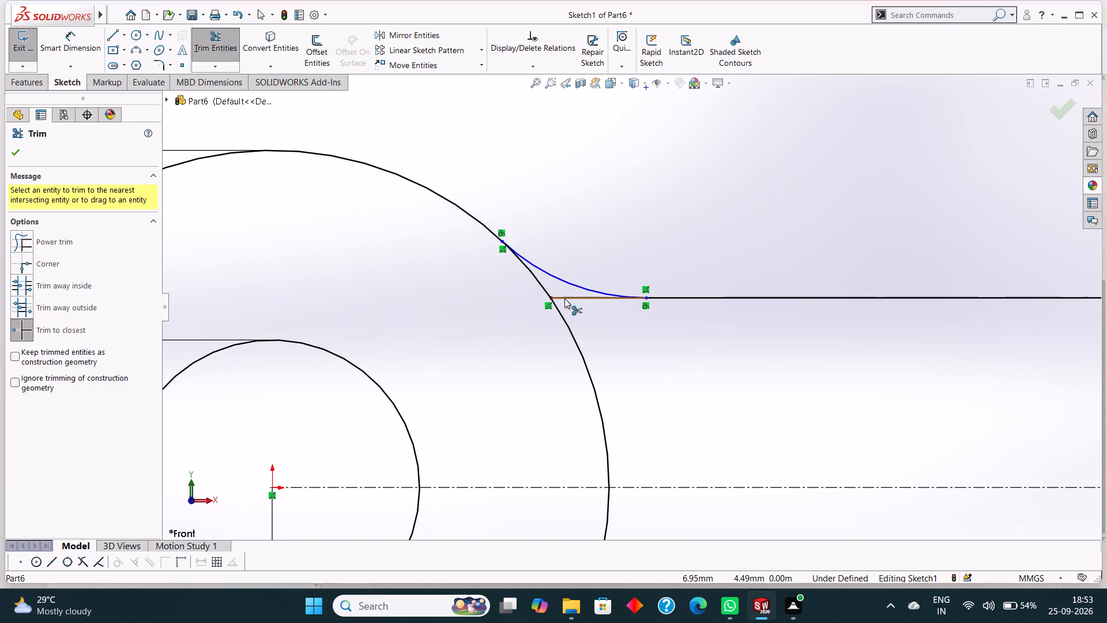
{"action": "left_click", "coordinate": [539, 280]}
{"action": "left_click", "coordinate": [573, 298]}
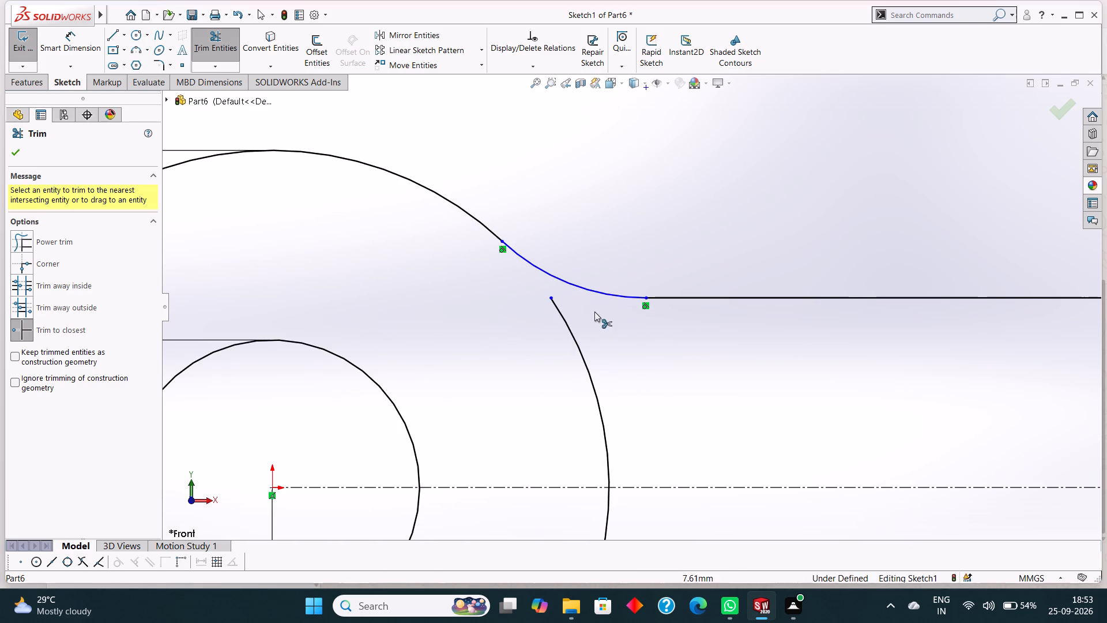
{"action": "scroll", "coordinate": [601, 320], "scroll_direction": "up", "scroll_amount": 6}
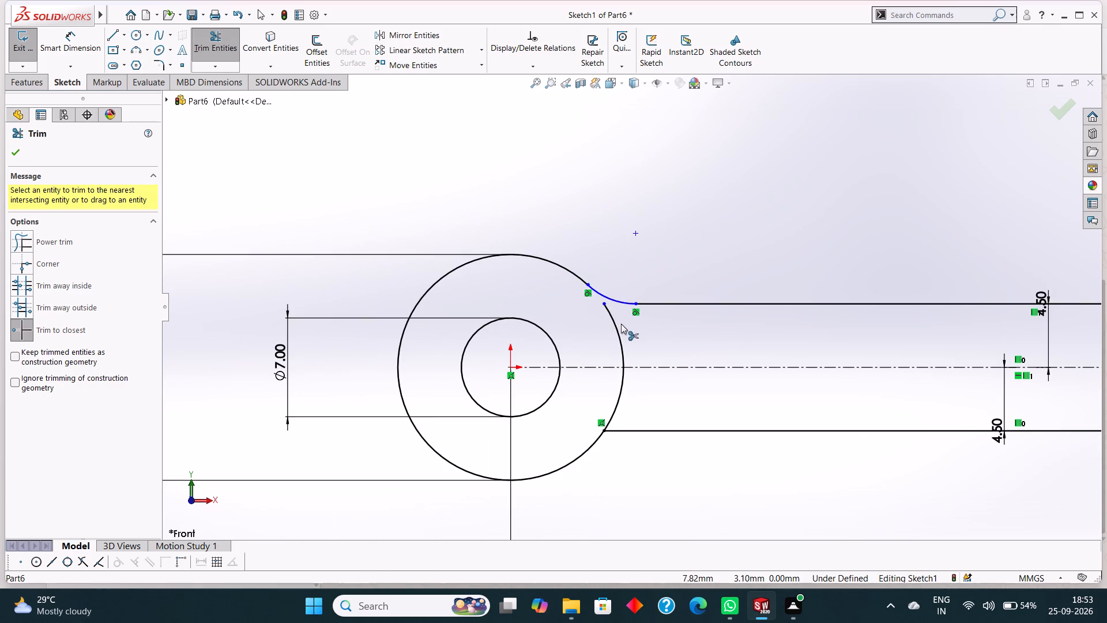
{"action": "left_click", "coordinate": [16, 156]}
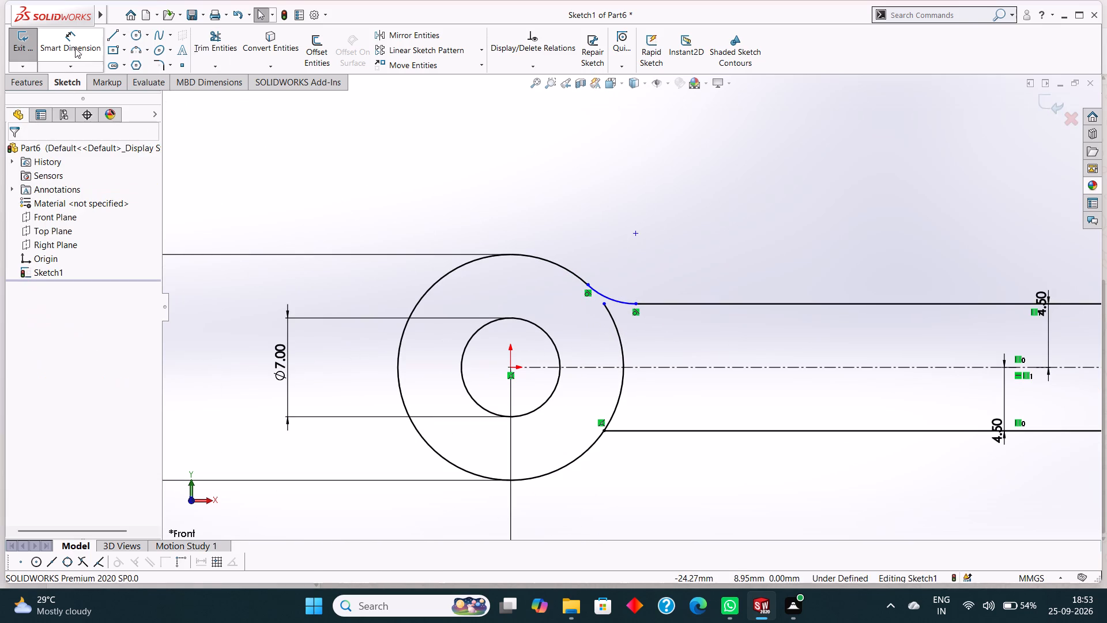
Dimension the upper blend arc's radius as 5 mm.
{"action": "left_click", "coordinate": [74, 46]}
{"action": "left_click", "coordinate": [619, 303]}
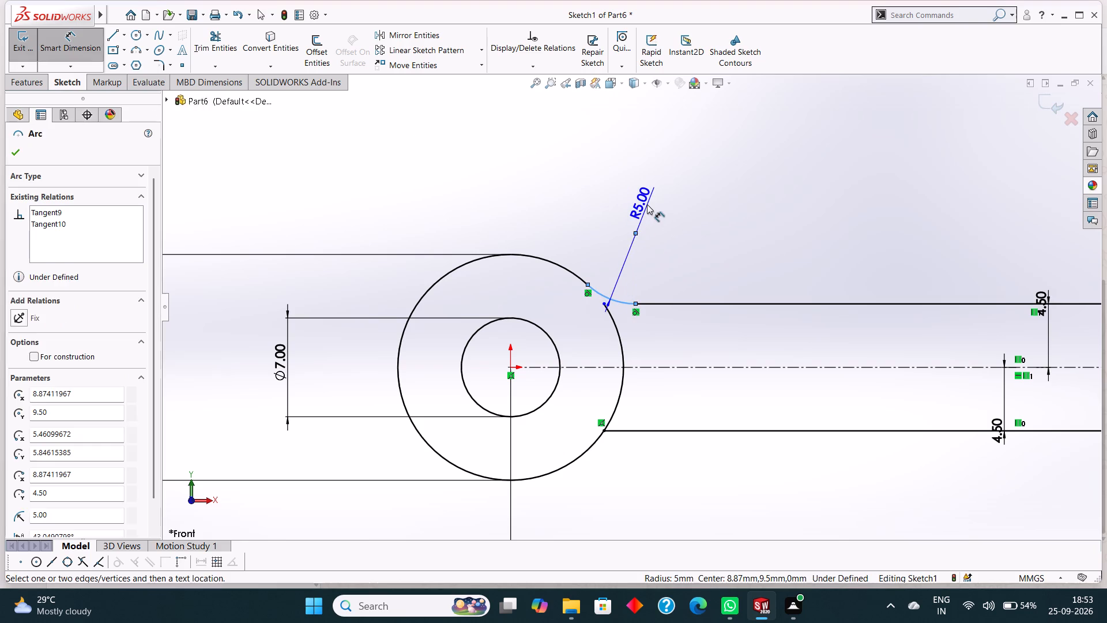
{"action": "left_click", "coordinate": [647, 204]}
{"action": "left_click", "coordinate": [597, 188]}
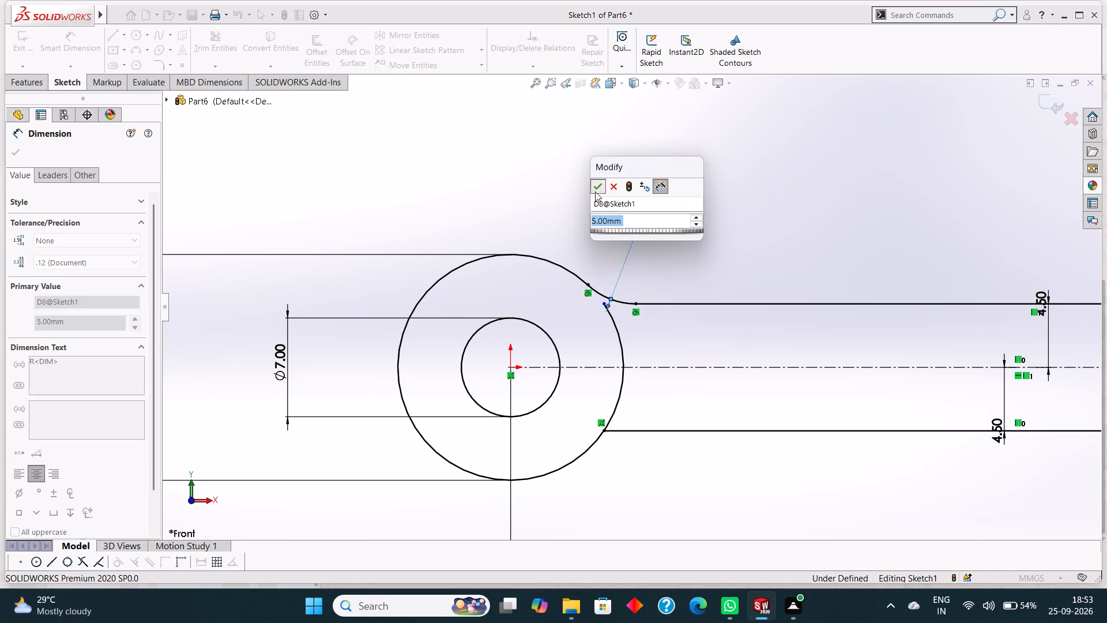
{"action": "left_click", "coordinate": [22, 153]}
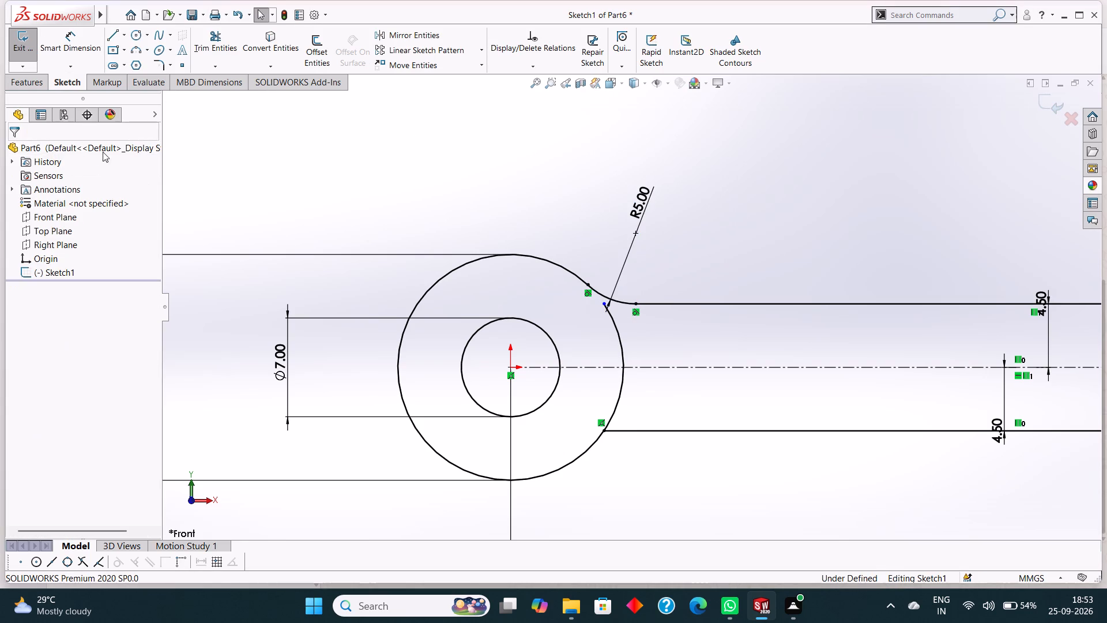
Sketch a circle of 5 mm radius below the lower offset line, centred at about X 8.9 mm, Y -10 mm.
{"action": "scroll", "coordinate": [635, 350], "scroll_direction": "up", "scroll_amount": 1}
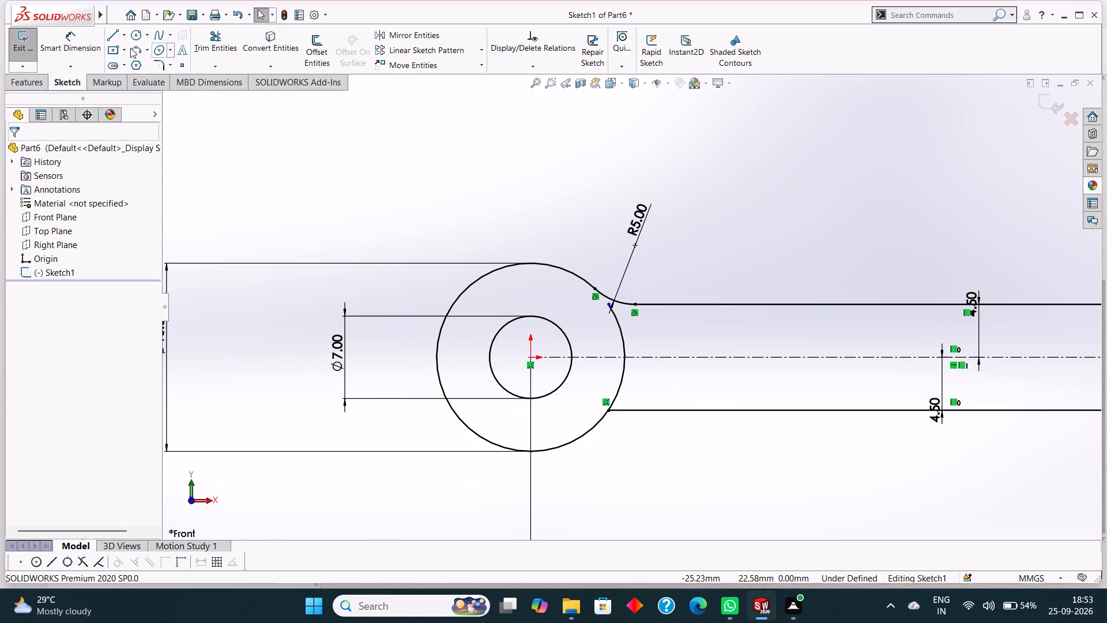
{"action": "left_click", "coordinate": [133, 35]}
{"action": "left_click", "coordinate": [638, 475]}
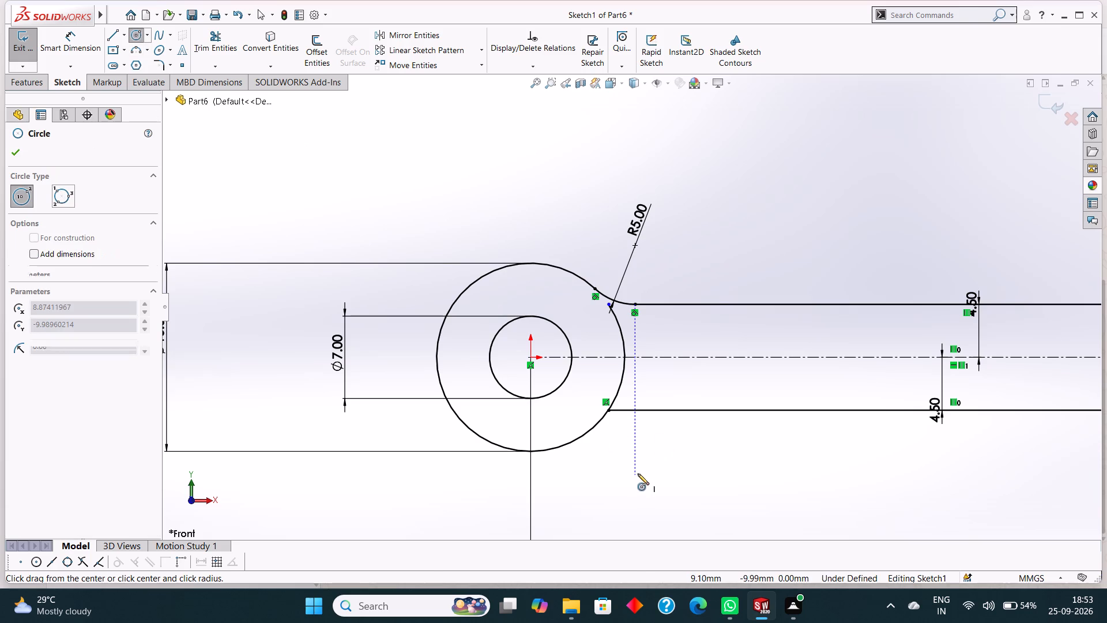
{"action": "key", "text": "5"}
{"action": "key", "text": "Return"}
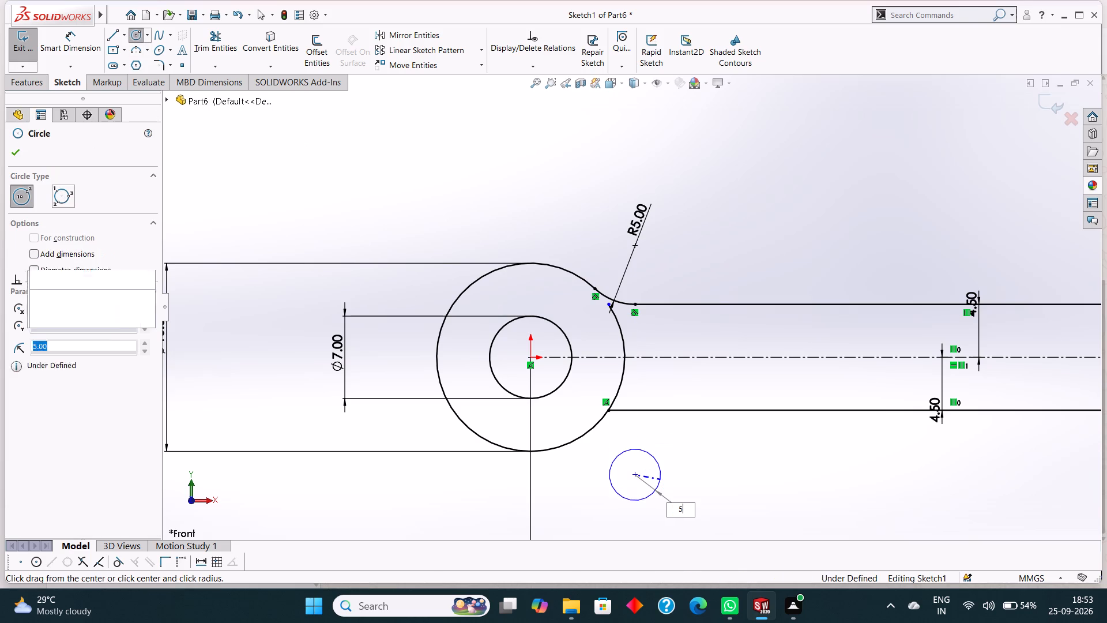
{"action": "left_click", "coordinate": [18, 156]}
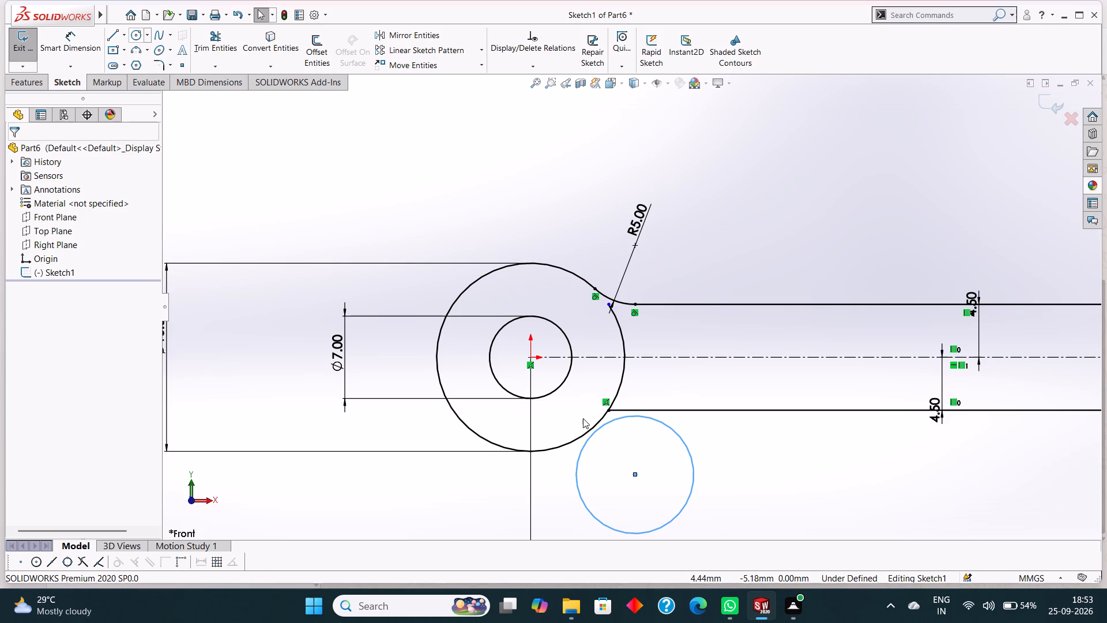
{"action": "key", "text": "Escape"}
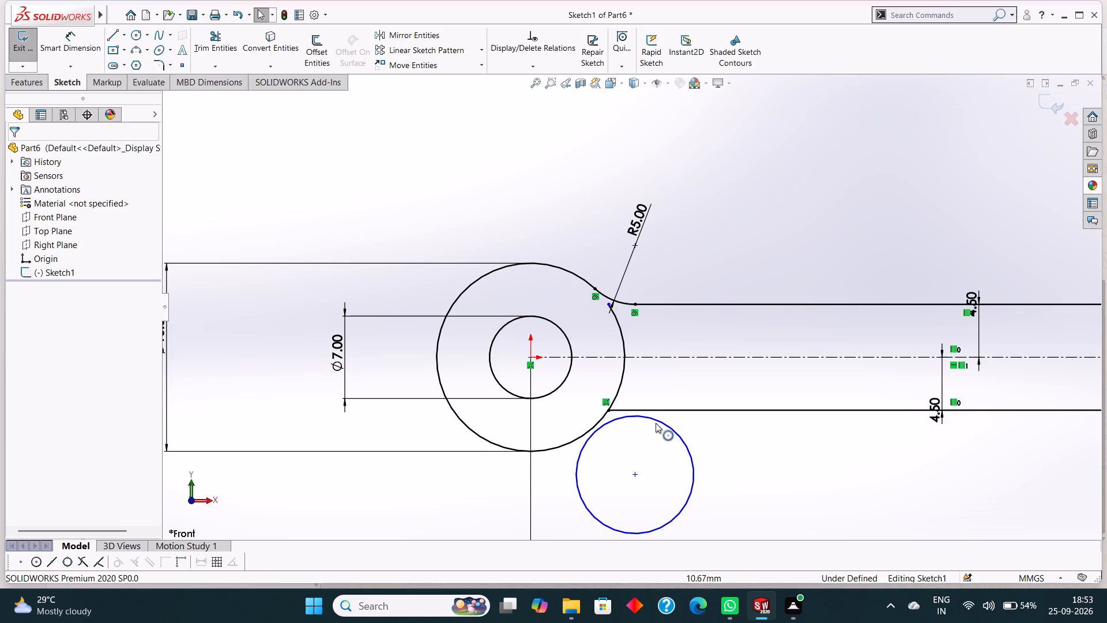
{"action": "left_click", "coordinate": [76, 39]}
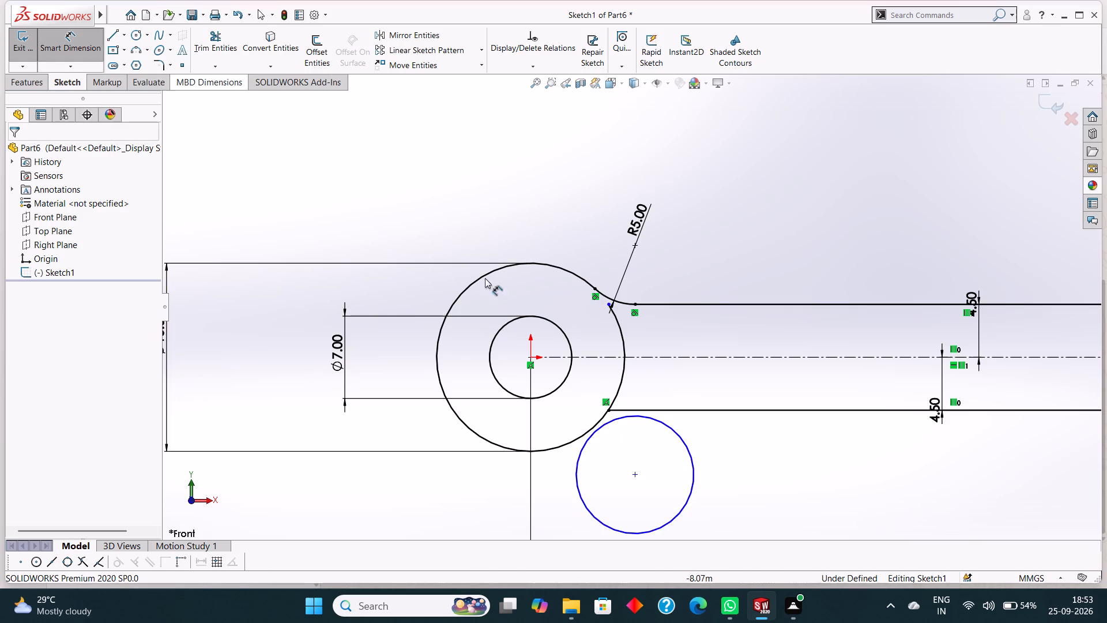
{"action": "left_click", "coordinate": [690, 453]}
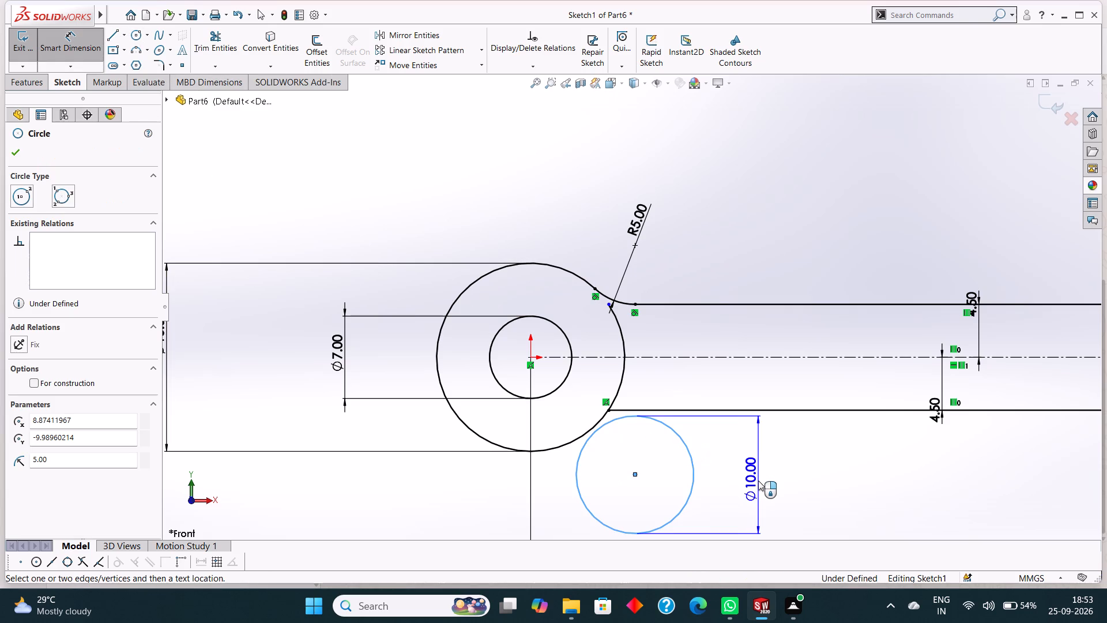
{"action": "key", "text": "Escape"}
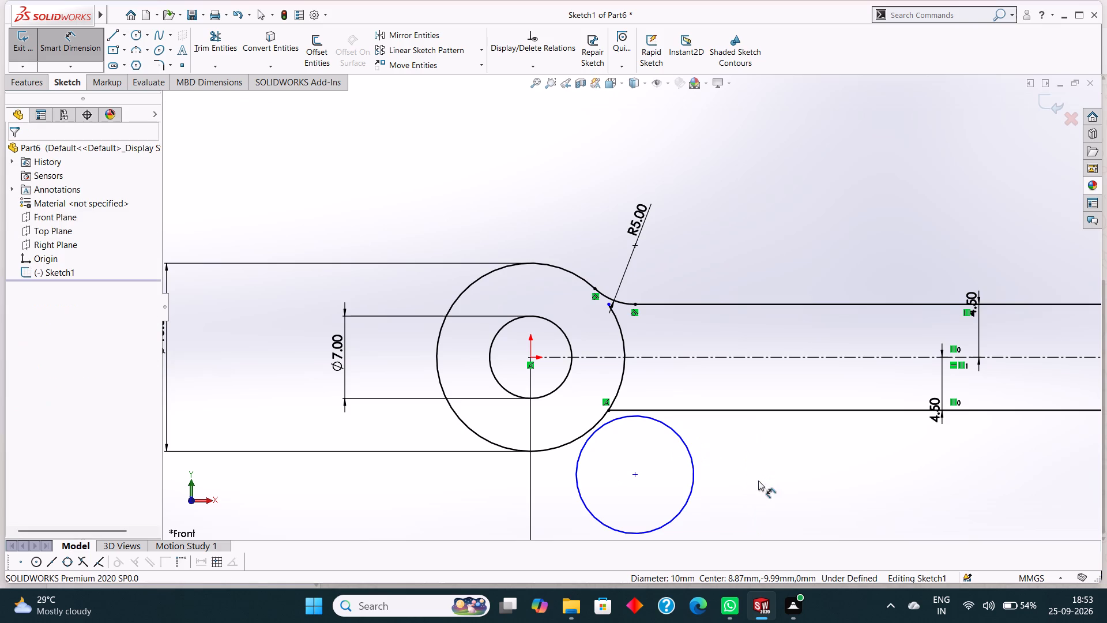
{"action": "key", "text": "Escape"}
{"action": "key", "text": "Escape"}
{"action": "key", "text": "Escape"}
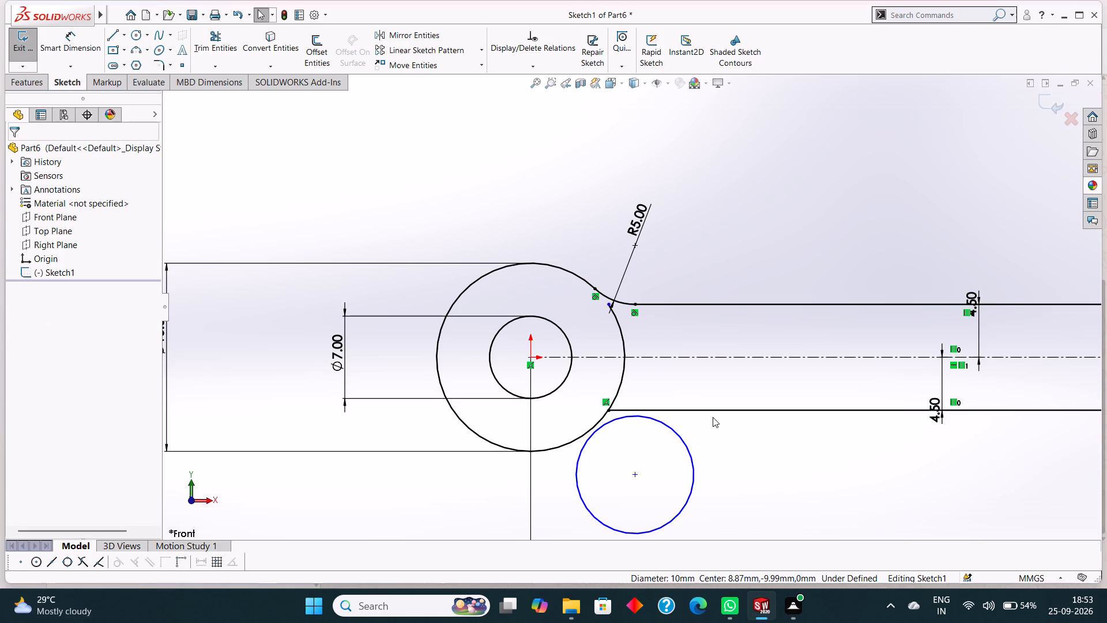
Make the lower 5 mm radius circle tangent to the lower offset line and to the 16 mm circle at the origin.
{"action": "left_click", "coordinate": [713, 412]}
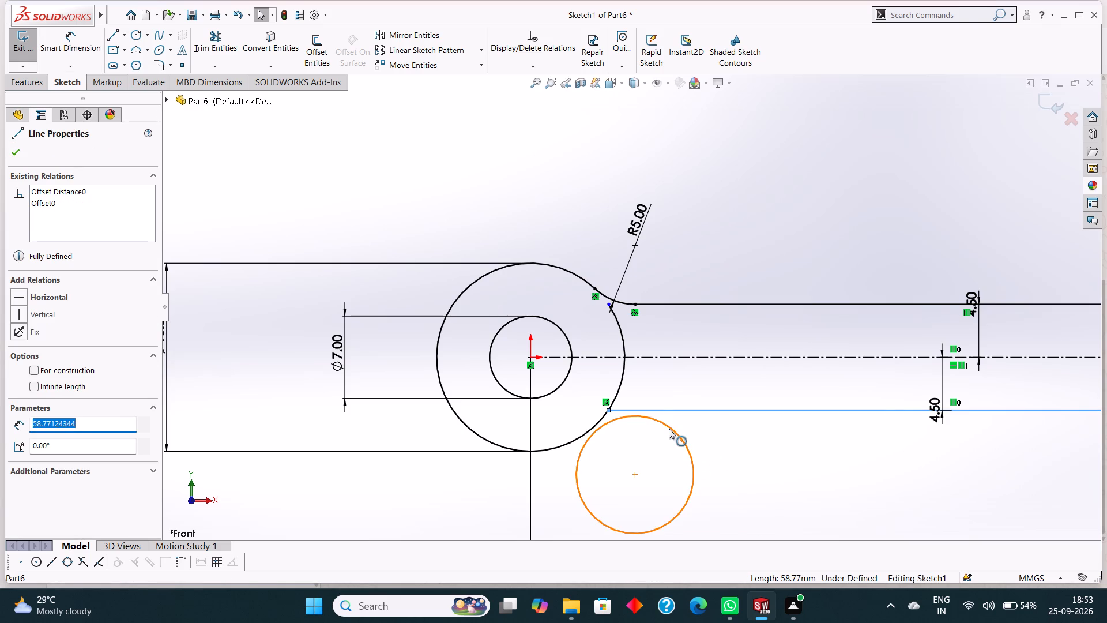
{"action": "left_click", "coordinate": [669, 429], "text": "ctrl"}
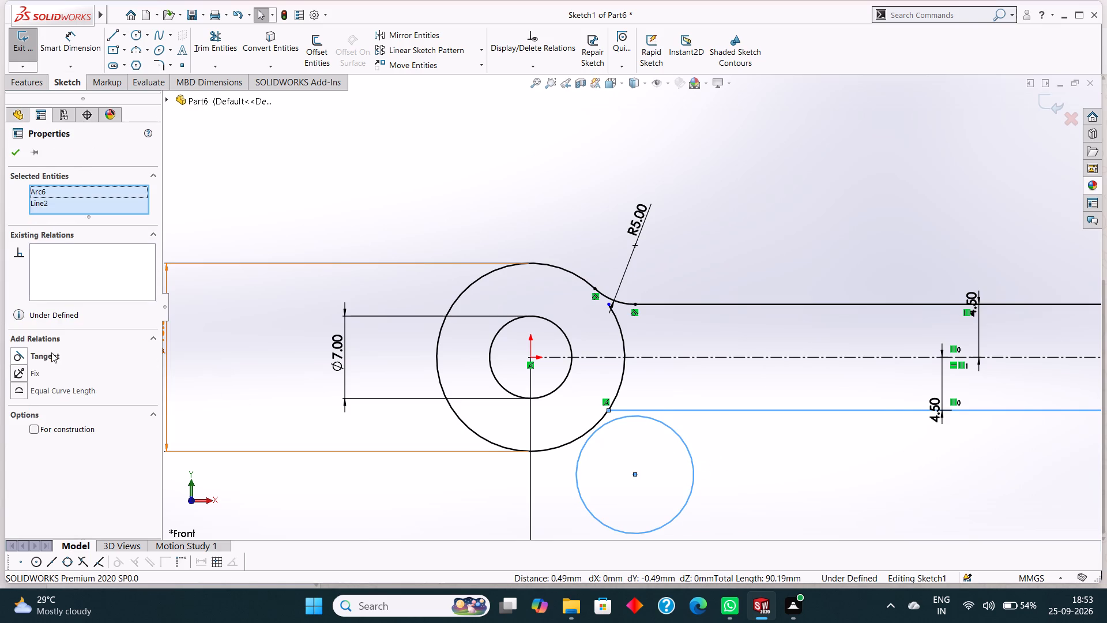
{"action": "left_click", "coordinate": [51, 354]}
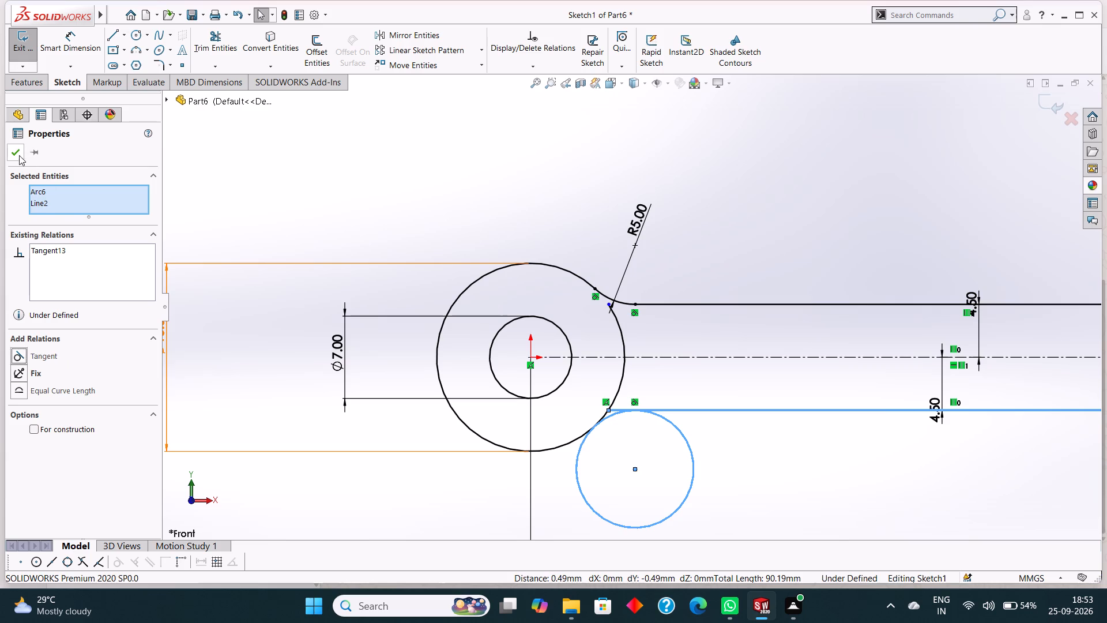
{"action": "left_click", "coordinate": [17, 153]}
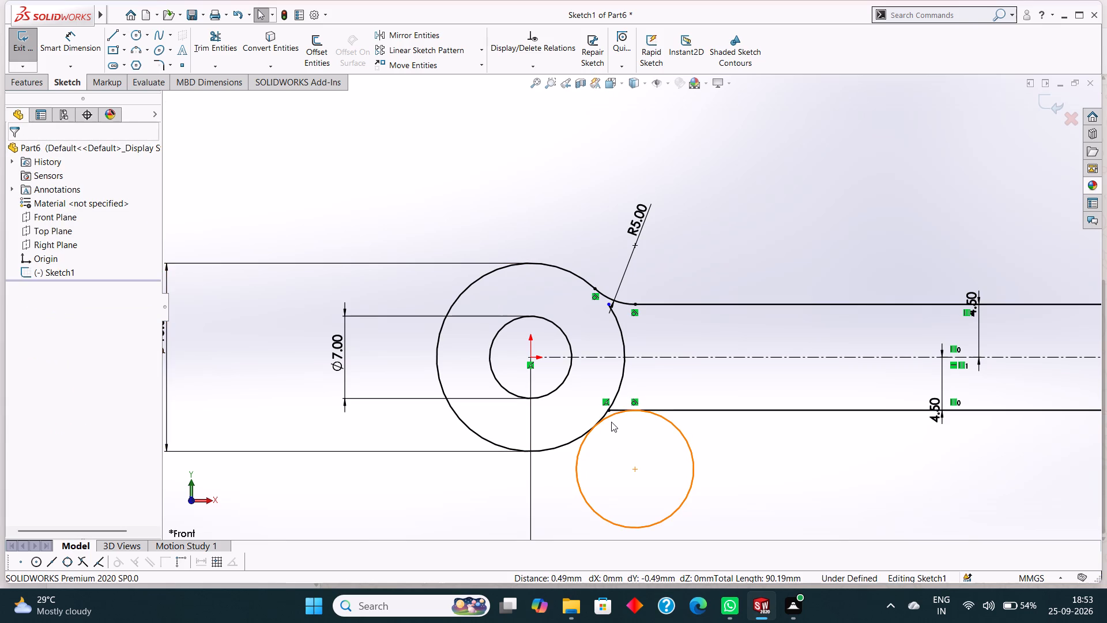
{"action": "left_click", "coordinate": [612, 416]}
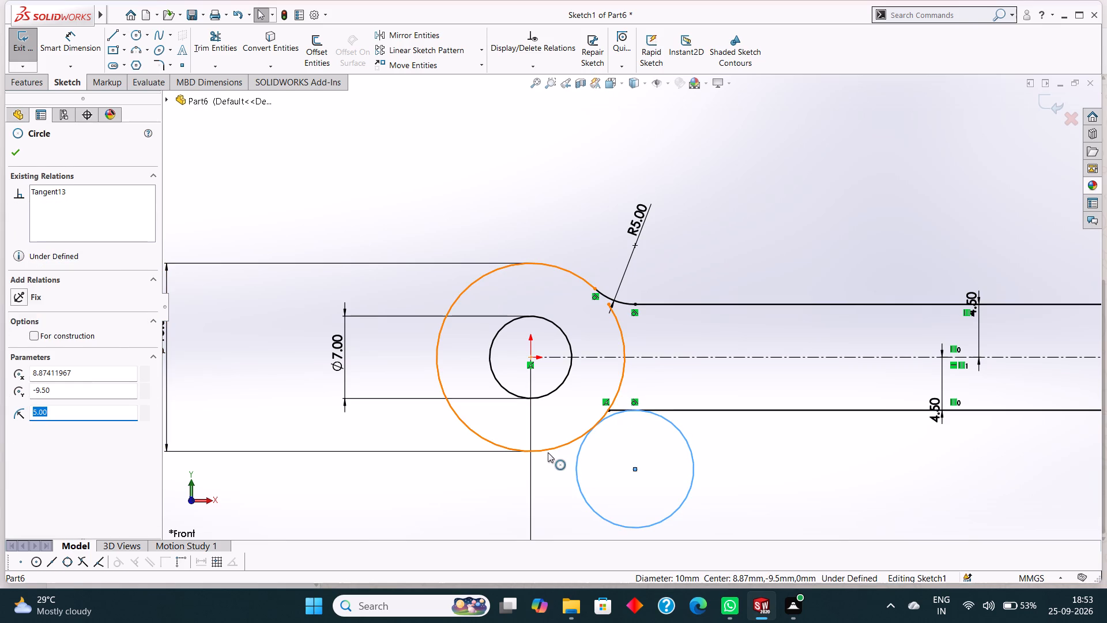
{"action": "left_click", "coordinate": [548, 452], "text": "ctrl"}
{"action": "left_click", "coordinate": [53, 372]}
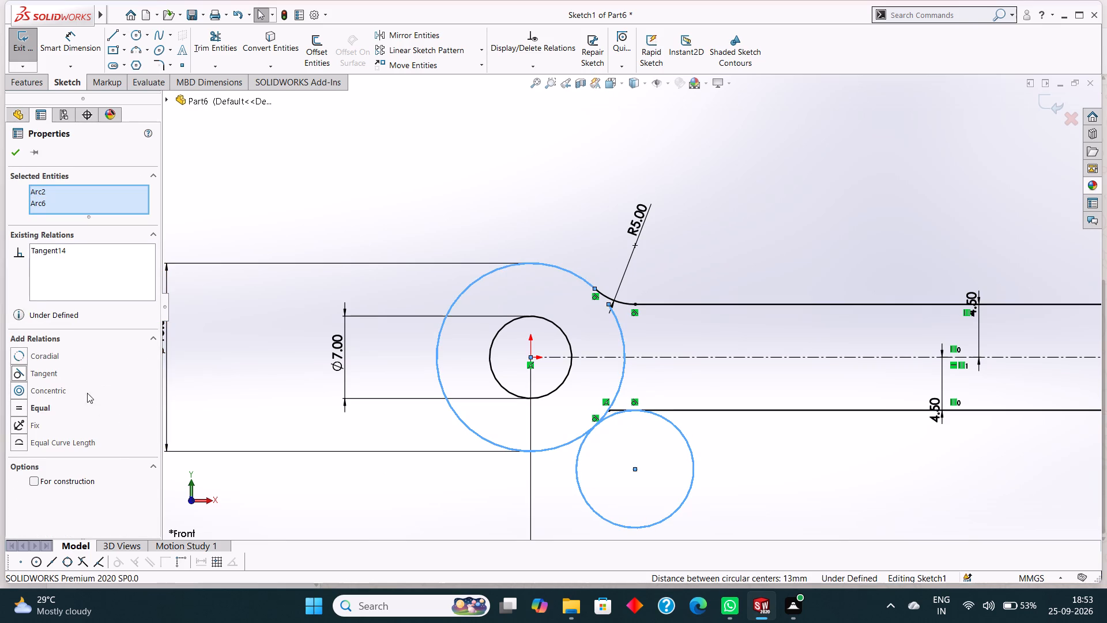
{"action": "left_click", "coordinate": [7, 151]}
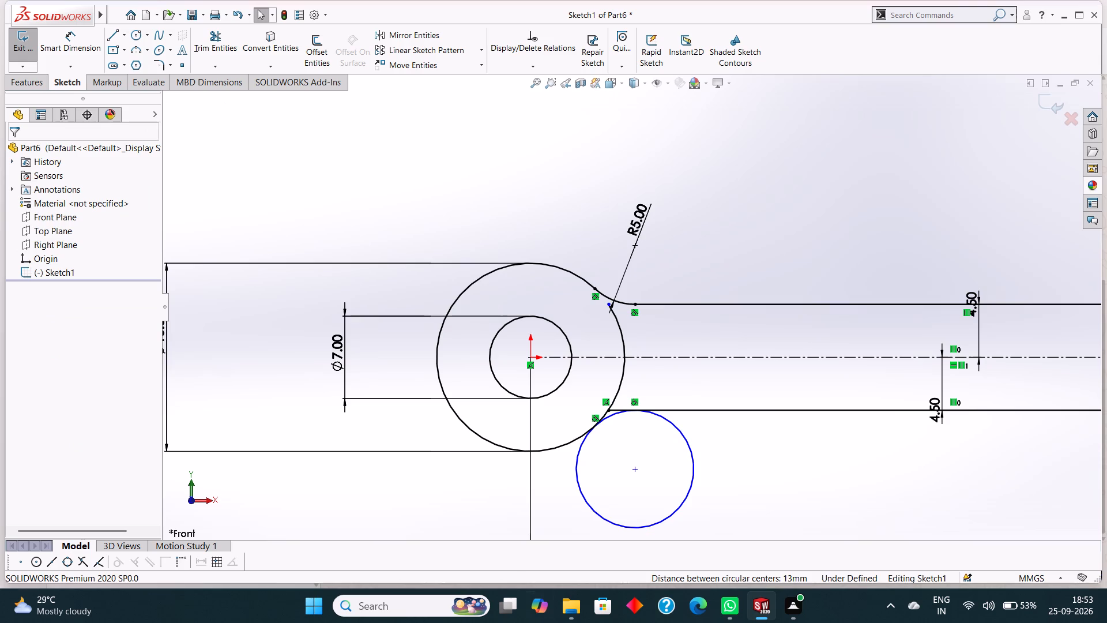
Trim the lower 5 mm radius circle to its blend arc and remove the adjoining 16 mm circle segment below the offset line.
{"action": "left_click", "coordinate": [227, 37]}
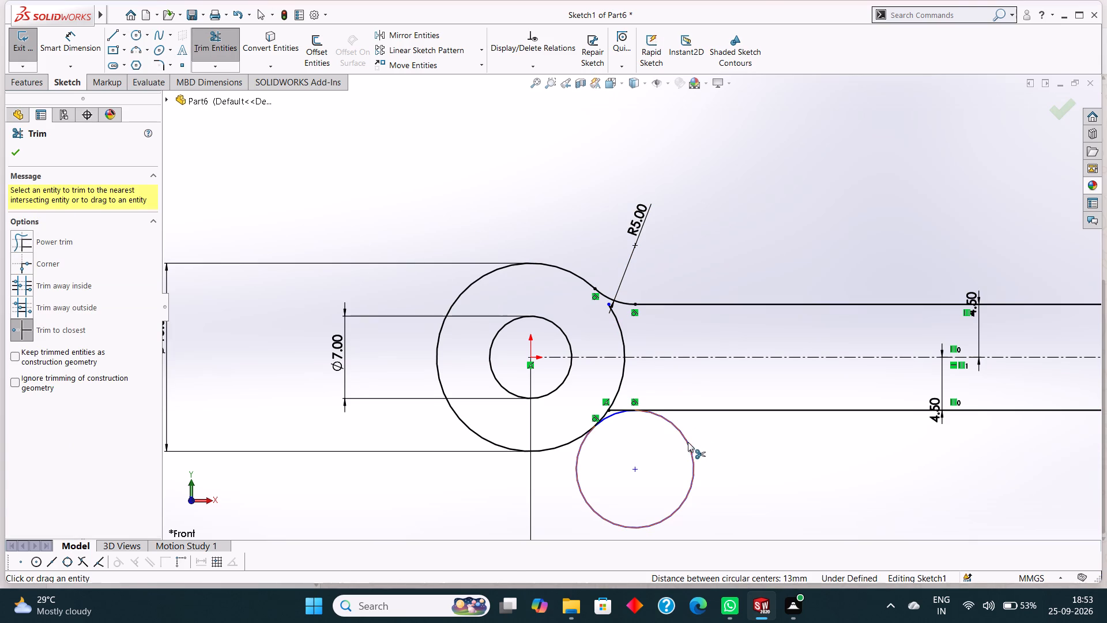
{"action": "left_click", "coordinate": [688, 442]}
{"action": "scroll", "coordinate": [636, 426], "scroll_direction": "down", "scroll_amount": 3}
{"action": "scroll", "coordinate": [593, 395], "scroll_direction": "down", "scroll_amount": 3}
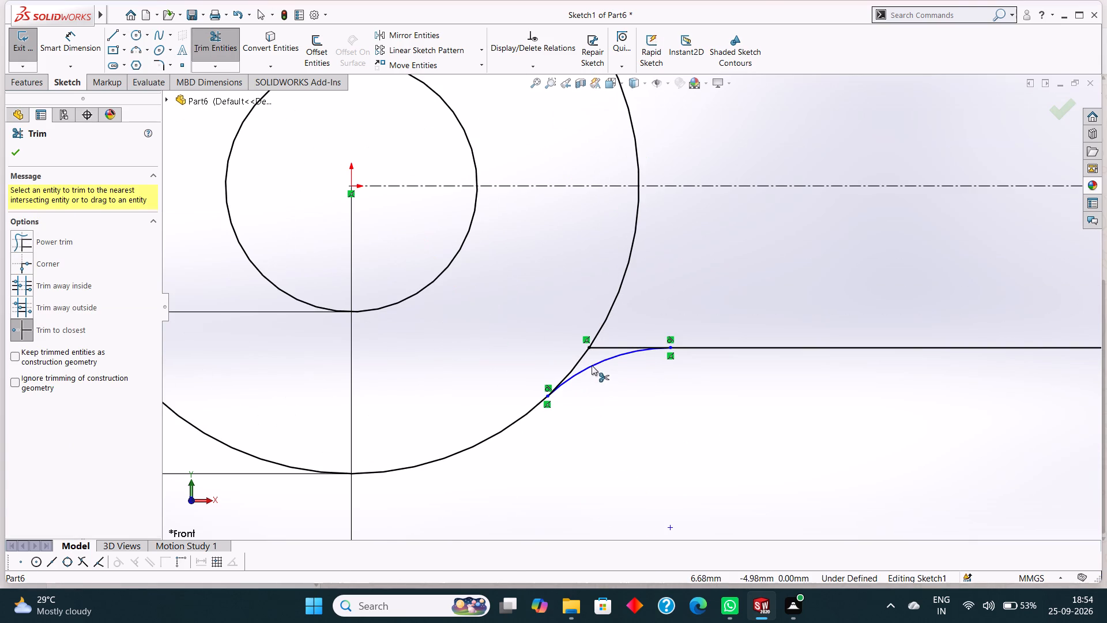
{"action": "left_click", "coordinate": [583, 355]}
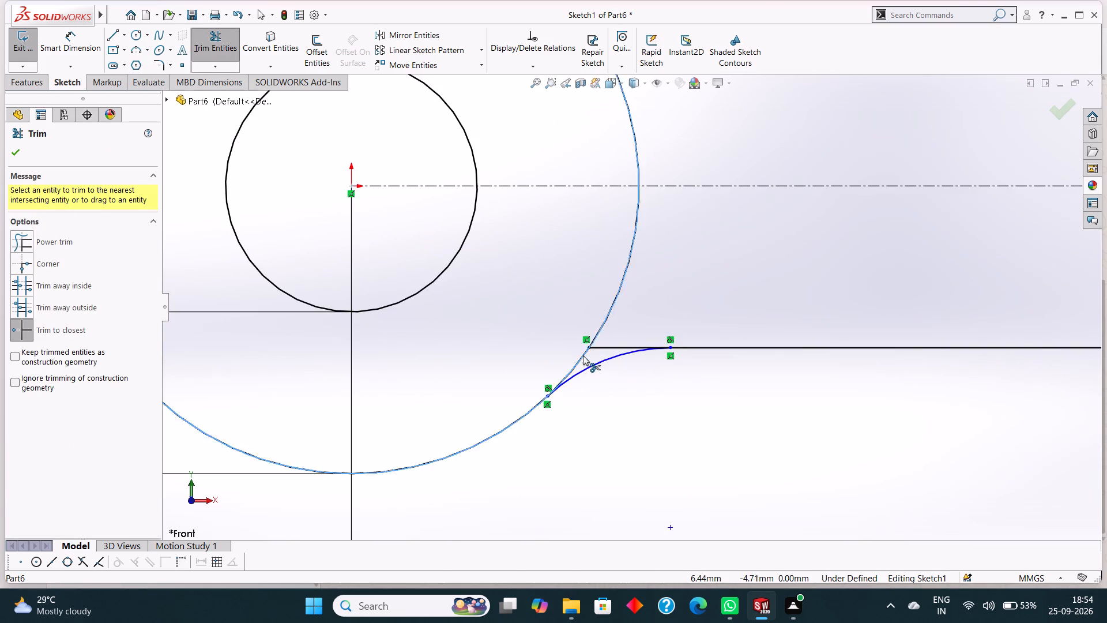
Trim the remaining portions of the origin-end 16 mm circle that lie between the two offset lines.
{"action": "scroll", "coordinate": [587, 242], "scroll_direction": "up", "scroll_amount": 2}
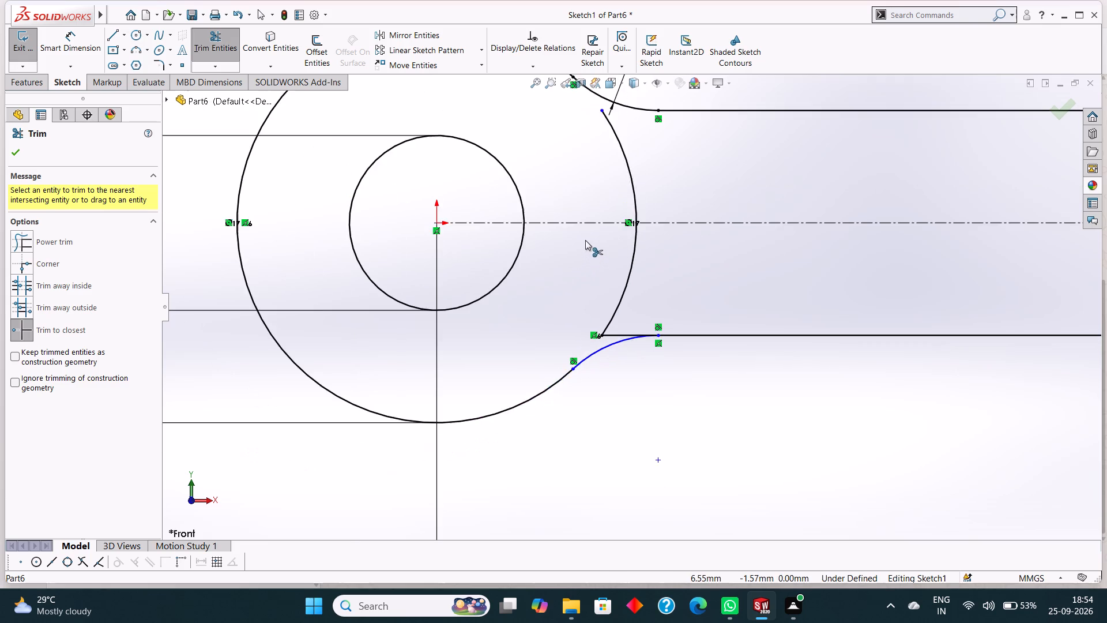
{"action": "scroll", "coordinate": [585, 240], "scroll_direction": "up", "scroll_amount": 3}
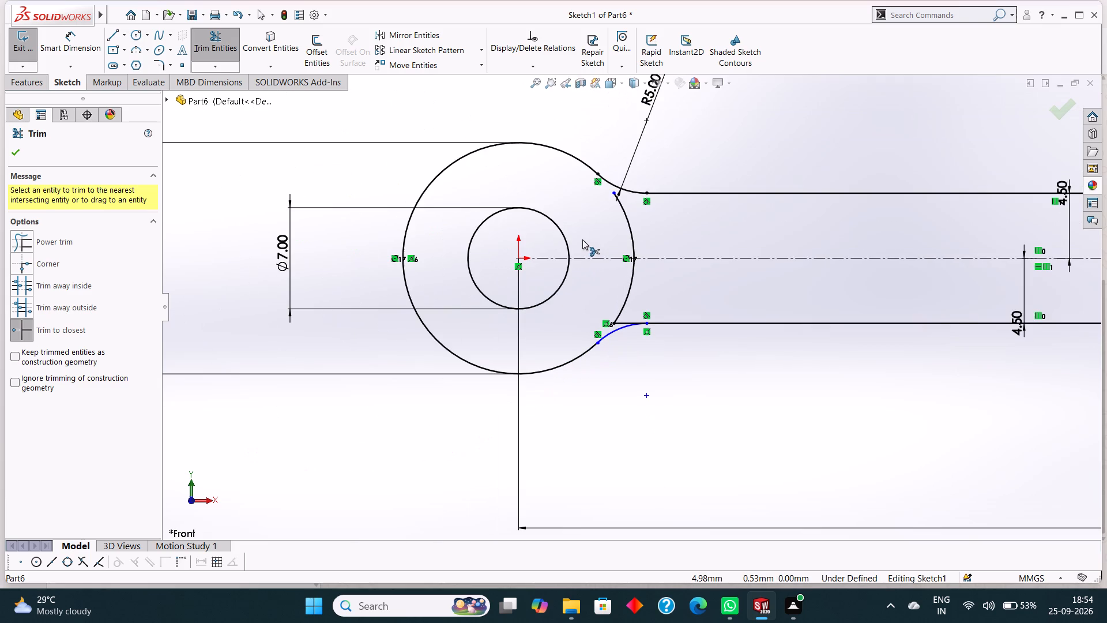
{"action": "scroll", "coordinate": [582, 239], "scroll_direction": "up", "scroll_amount": 1}
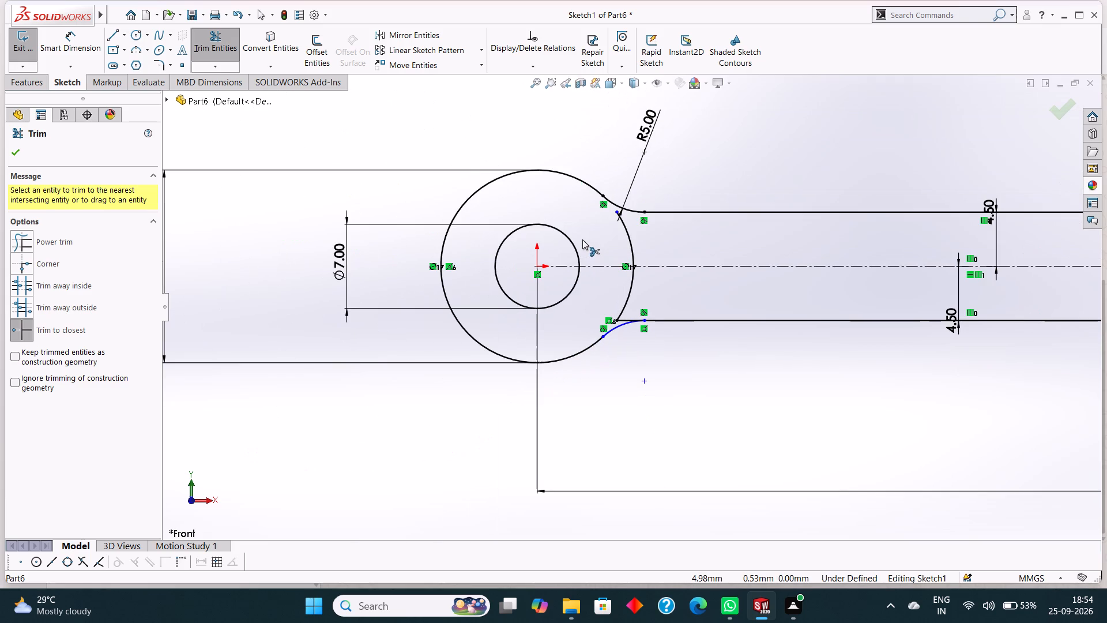
{"action": "left_click", "coordinate": [629, 237]}
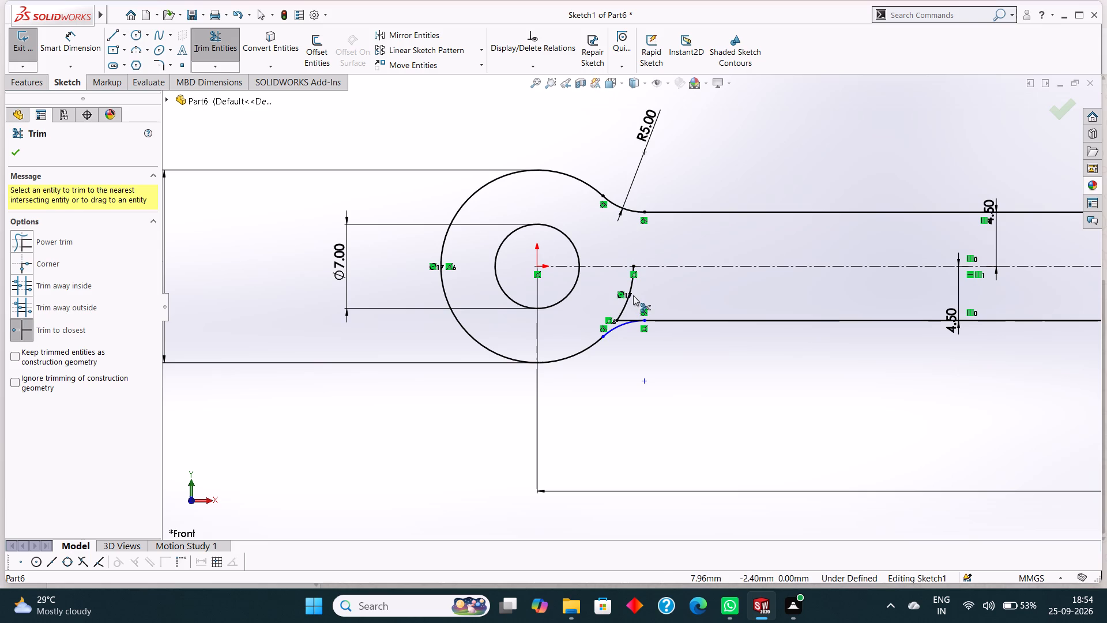
{"action": "left_click", "coordinate": [631, 290]}
{"action": "scroll", "coordinate": [631, 290], "scroll_direction": "up", "scroll_amount": 3}
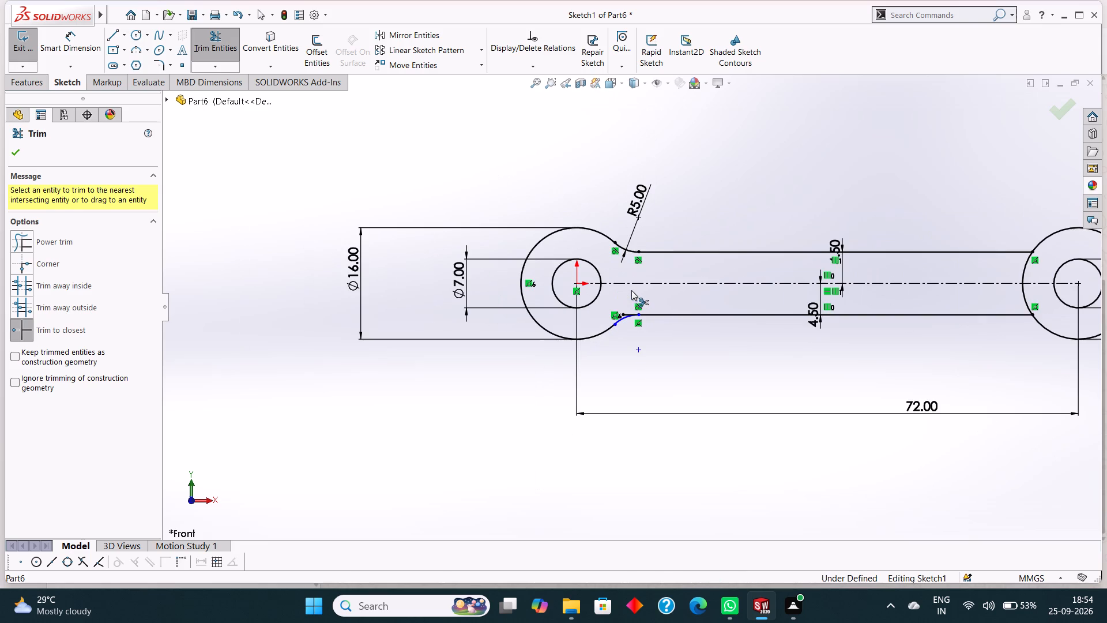
{"action": "left_click", "coordinate": [16, 152]}
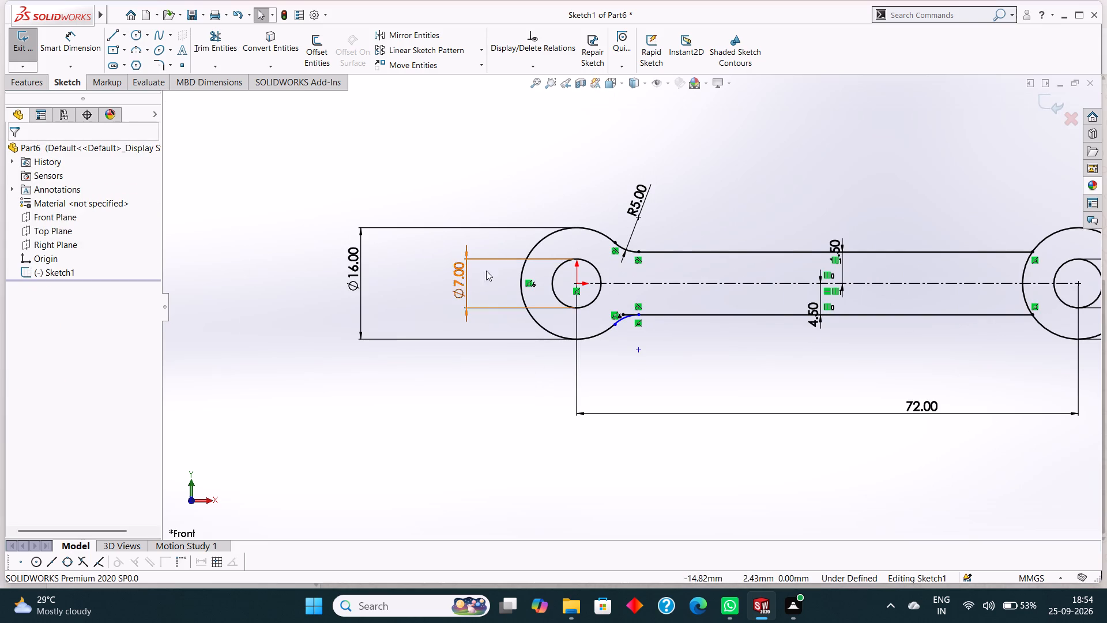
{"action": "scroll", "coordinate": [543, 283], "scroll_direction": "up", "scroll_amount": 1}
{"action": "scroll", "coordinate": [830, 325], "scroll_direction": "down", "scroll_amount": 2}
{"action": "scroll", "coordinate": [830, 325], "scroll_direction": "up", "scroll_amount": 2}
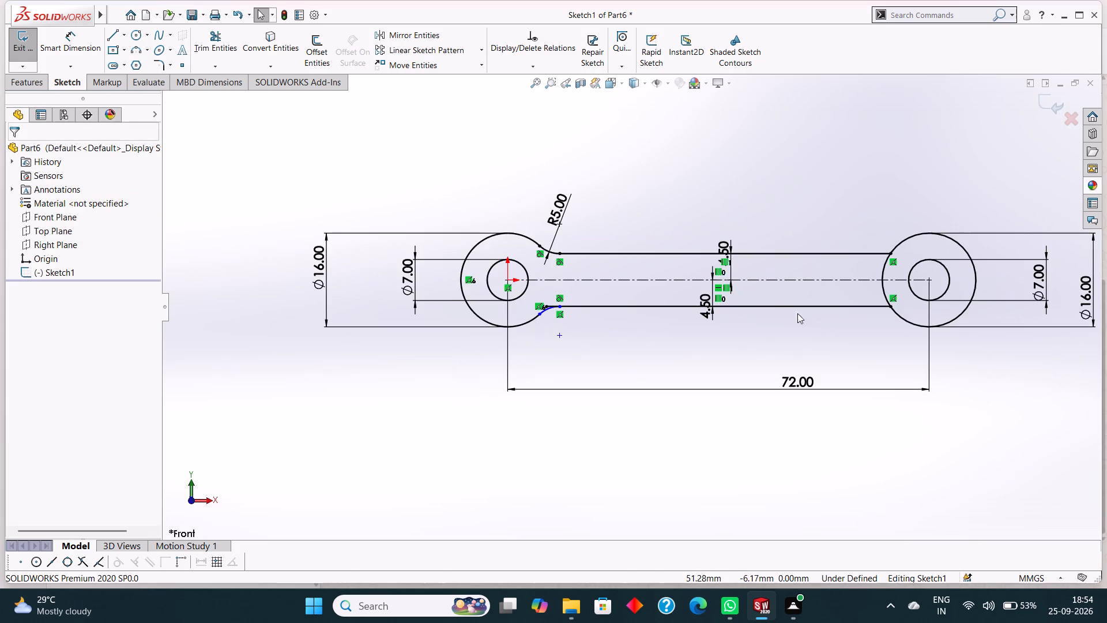
Trim the leftover stub of the lower offset line between the blend arc and the origin-end 16 mm profile.
{"action": "scroll", "coordinate": [773, 309], "scroll_direction": "up", "scroll_amount": 1}
{"action": "scroll", "coordinate": [631, 321], "scroll_direction": "down", "scroll_amount": 3}
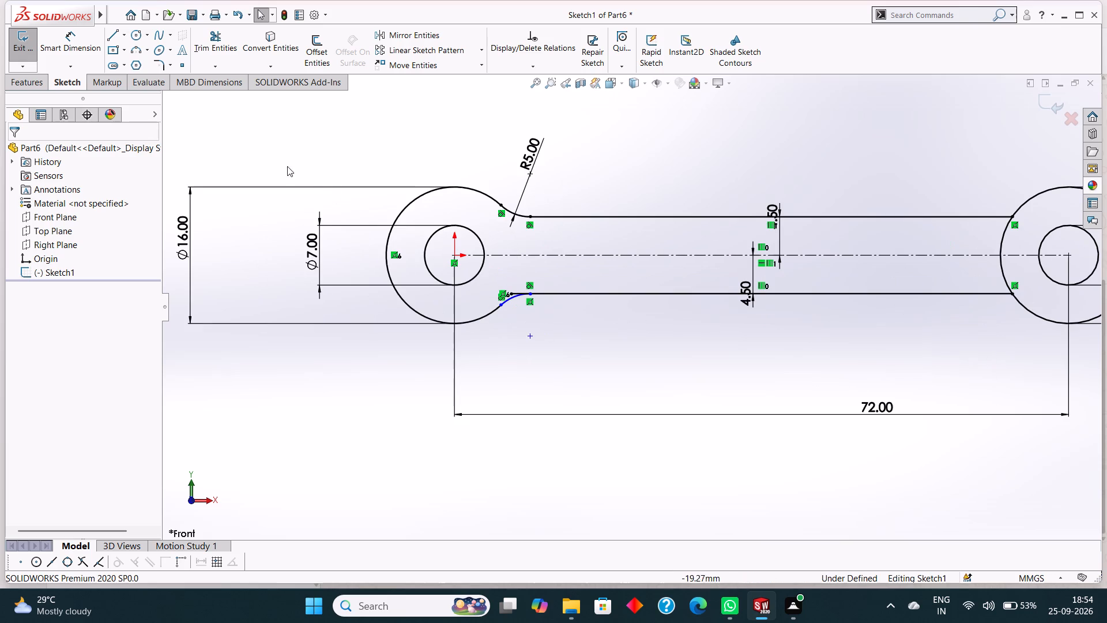
{"action": "left_click", "coordinate": [221, 44]}
{"action": "scroll", "coordinate": [547, 297], "scroll_direction": "down", "scroll_amount": 3}
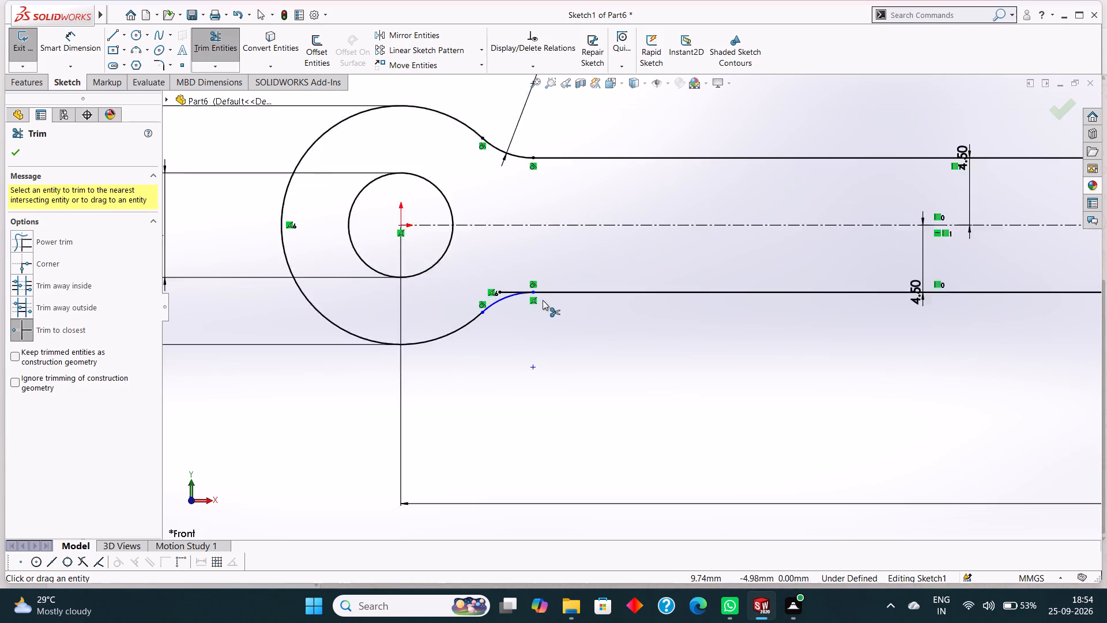
{"action": "scroll", "coordinate": [543, 300], "scroll_direction": "down", "scroll_amount": 5}
{"action": "left_click", "coordinate": [518, 280]}
{"action": "scroll", "coordinate": [560, 328], "scroll_direction": "up", "scroll_amount": 2}
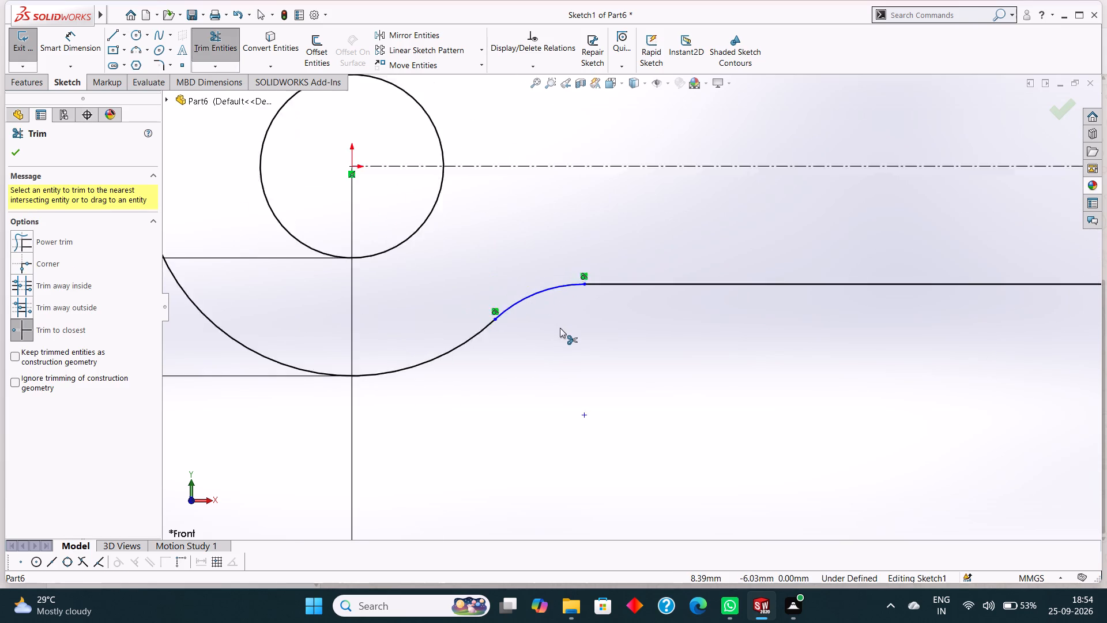
{"action": "scroll", "coordinate": [560, 328], "scroll_direction": "up", "scroll_amount": 5}
{"action": "left_click", "coordinate": [22, 157]}
Dimension the lower blend arc at the origin end with a 5 mm radius.
{"action": "left_click", "coordinate": [70, 41]}
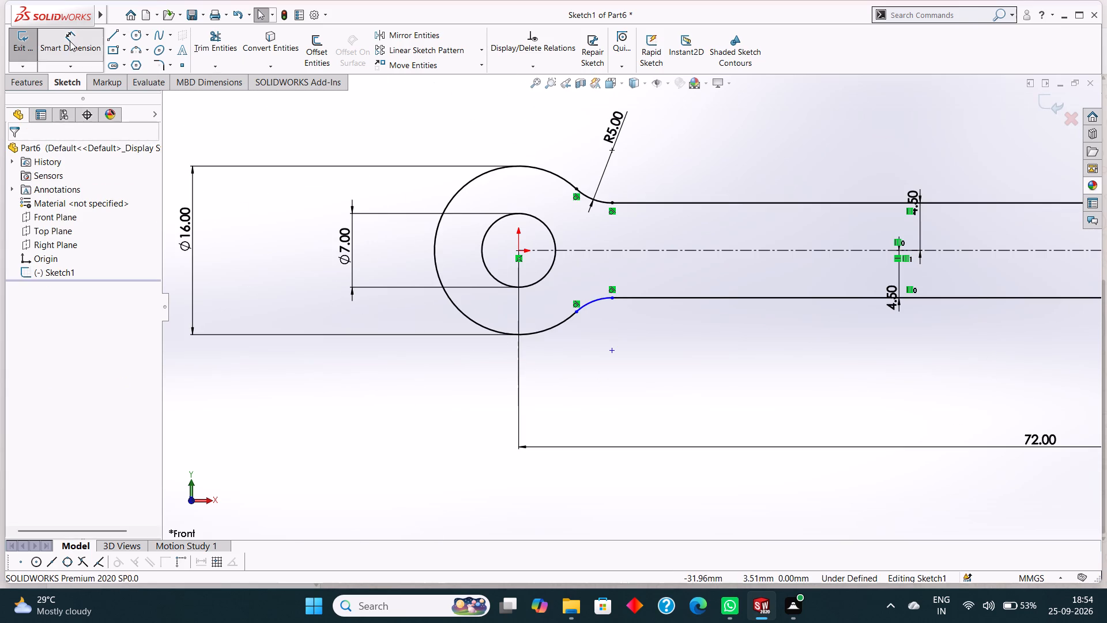
{"action": "left_click", "coordinate": [594, 301]}
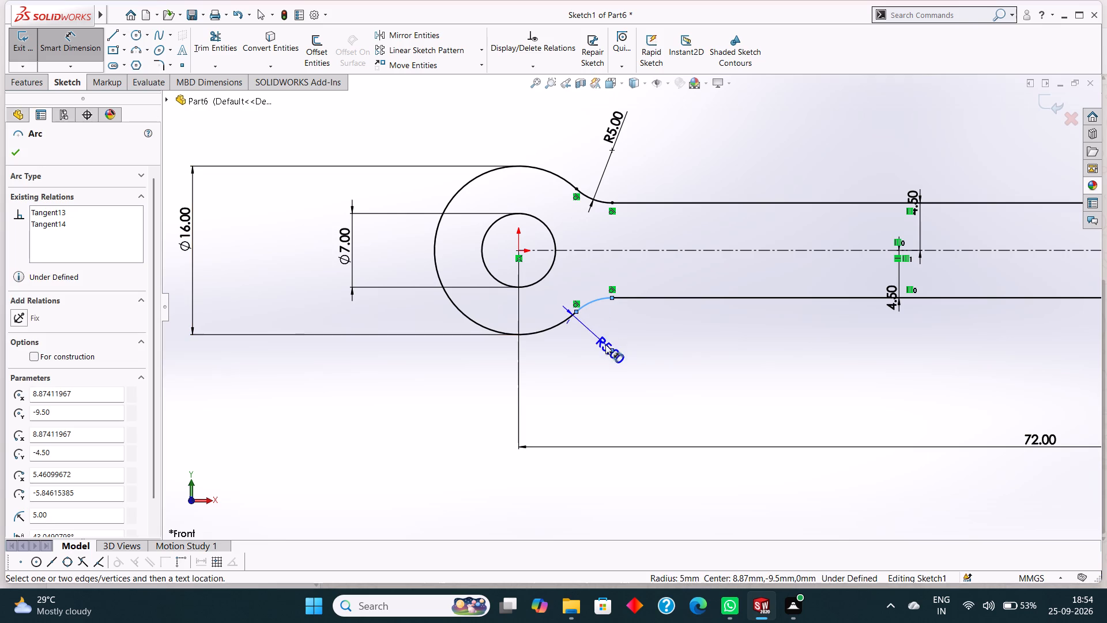
{"action": "left_click", "coordinate": [606, 334]}
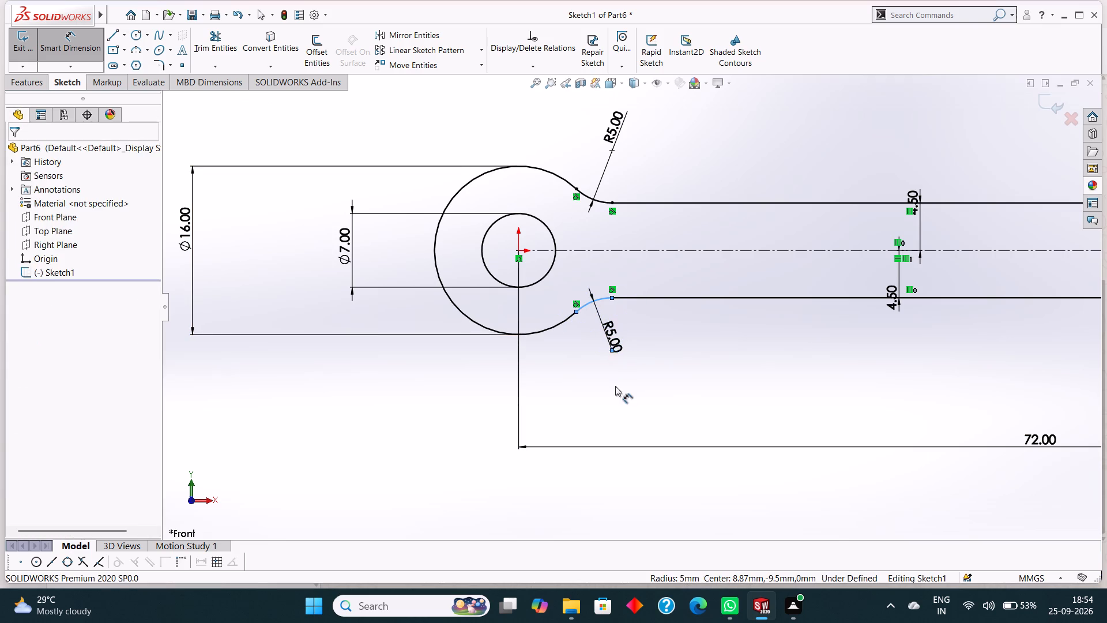
{"action": "left_click", "coordinate": [551, 317]}
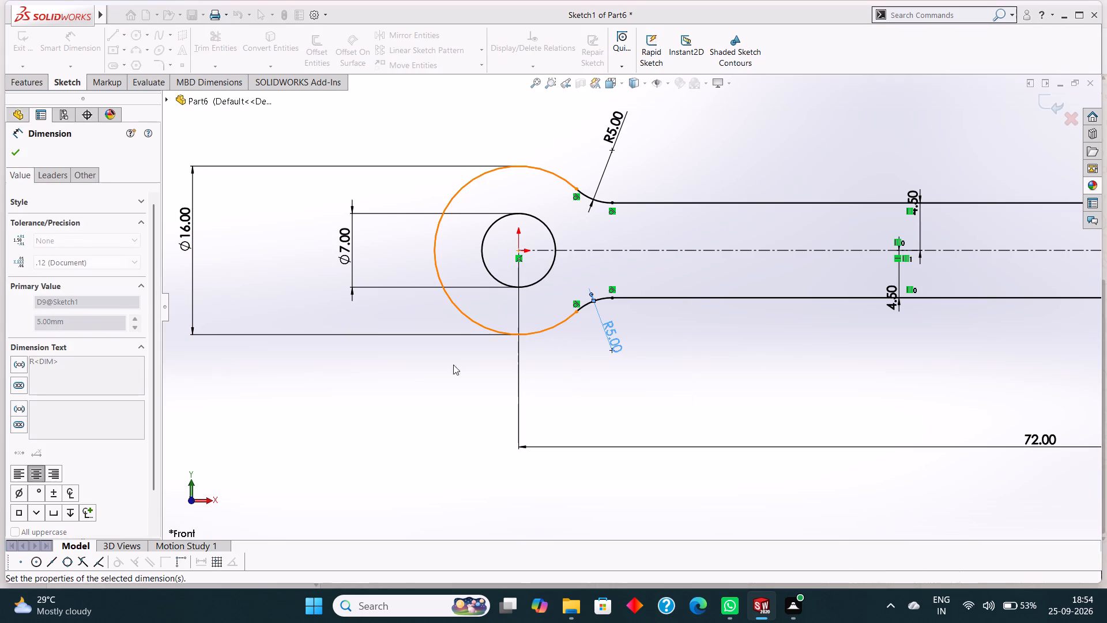
{"action": "left_click", "coordinate": [17, 153]}
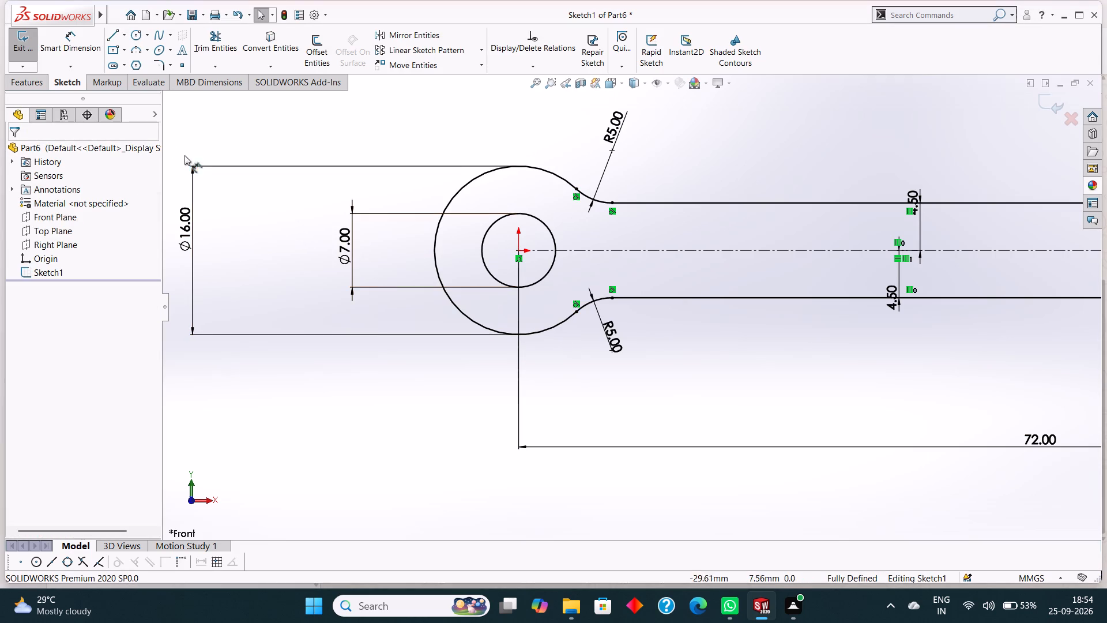
Sketch a horizontal centerline about 12.6 mm long from the origin, extending outward away from the bar.
{"action": "left_click", "coordinate": [127, 37]}
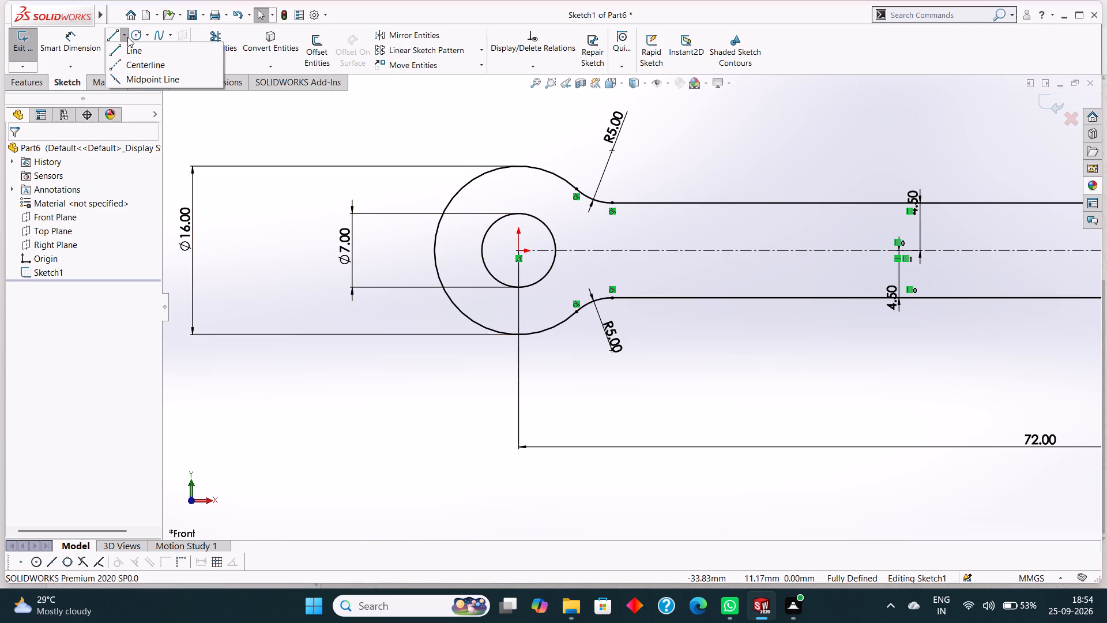
{"action": "left_click", "coordinate": [129, 62]}
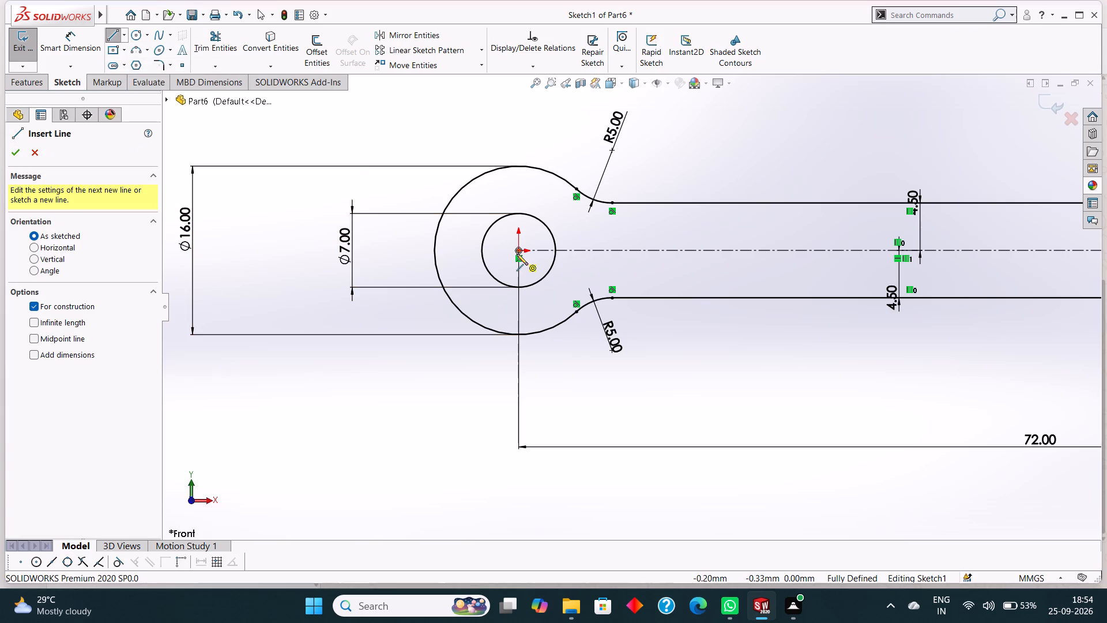
{"action": "left_click", "coordinate": [518, 253]}
{"action": "left_click", "coordinate": [386, 250]}
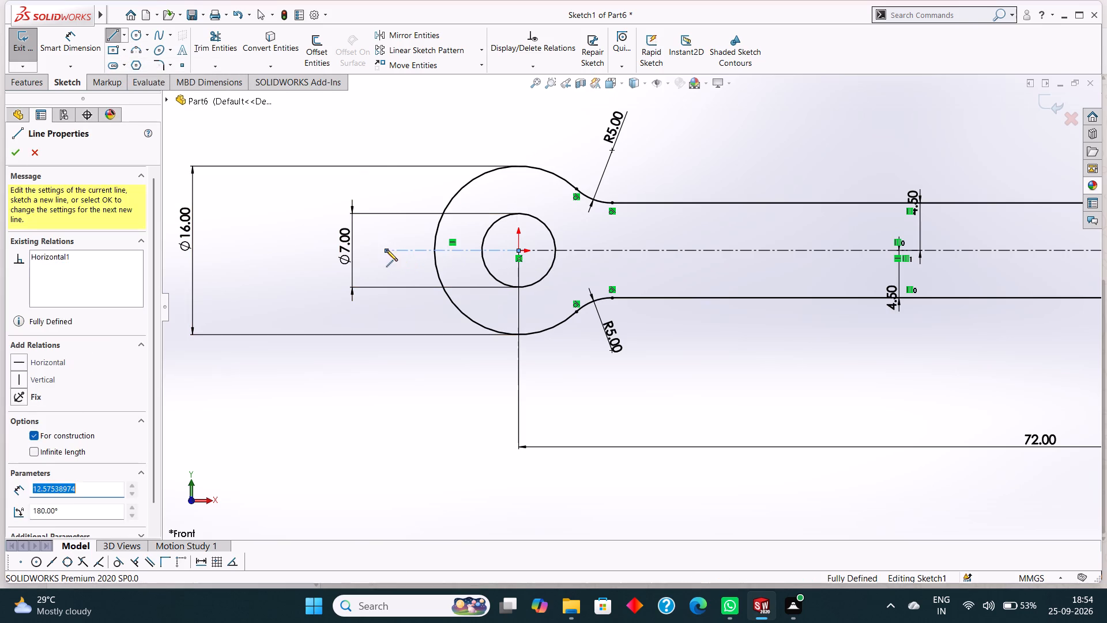
{"action": "right_click", "coordinate": [405, 268]}
{"action": "left_click", "coordinate": [435, 275]}
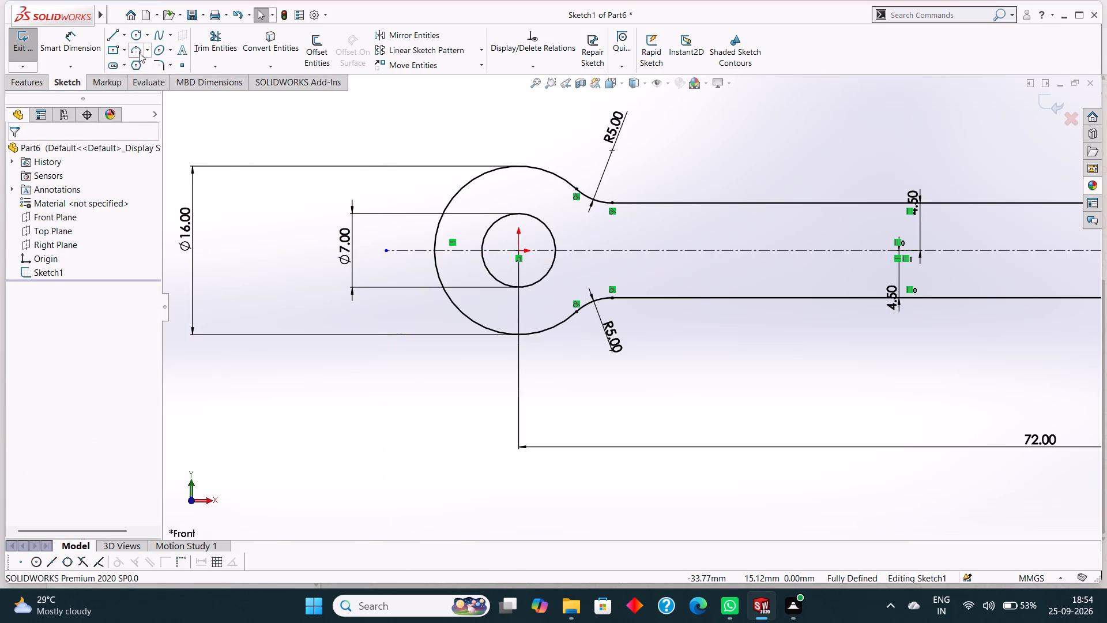
Sketch an inclined centerline about 16.2 mm long from the origin, sloping outward below the horizontal centerline.
{"action": "left_click", "coordinate": [125, 33]}
{"action": "left_click", "coordinate": [138, 63]}
{"action": "left_click", "coordinate": [519, 251]}
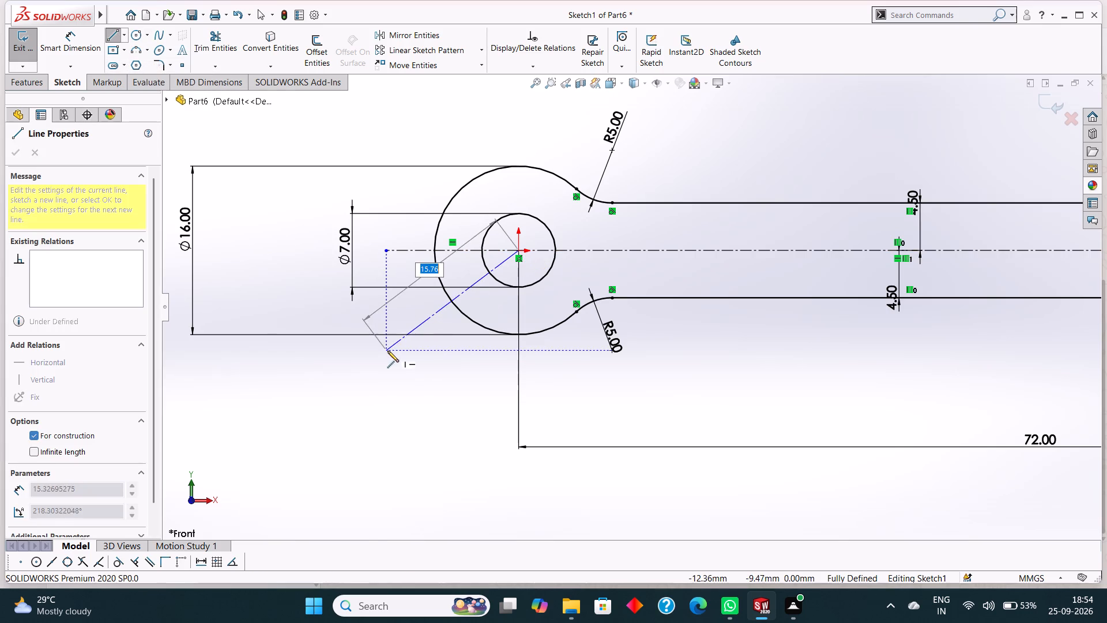
{"action": "left_click", "coordinate": [391, 364]}
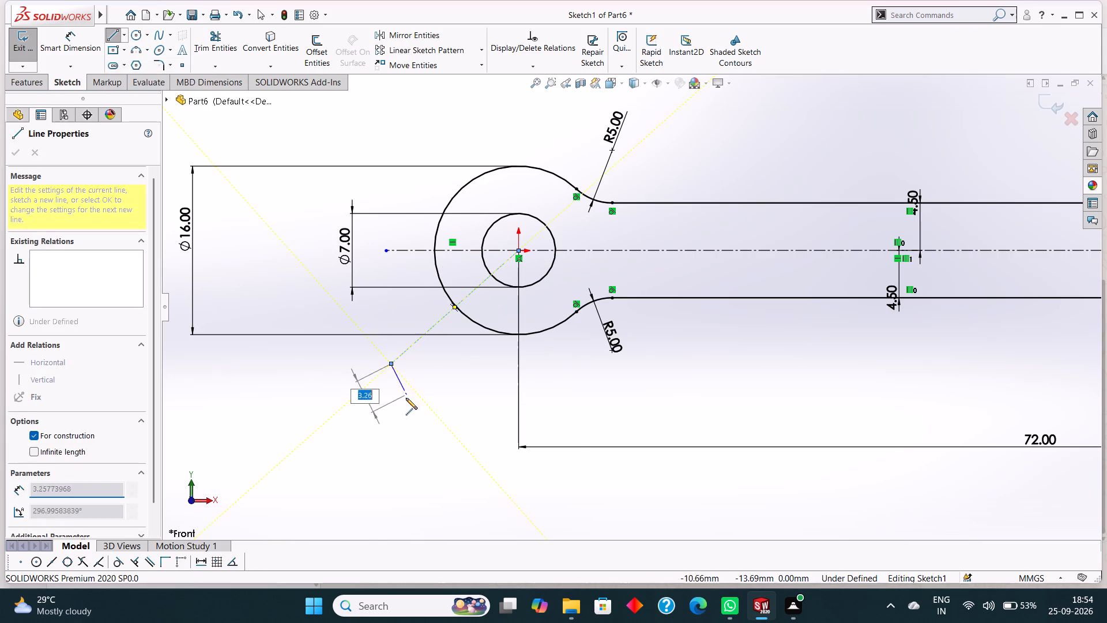
{"action": "right_click", "coordinate": [405, 399]}
{"action": "left_click", "coordinate": [444, 407]}
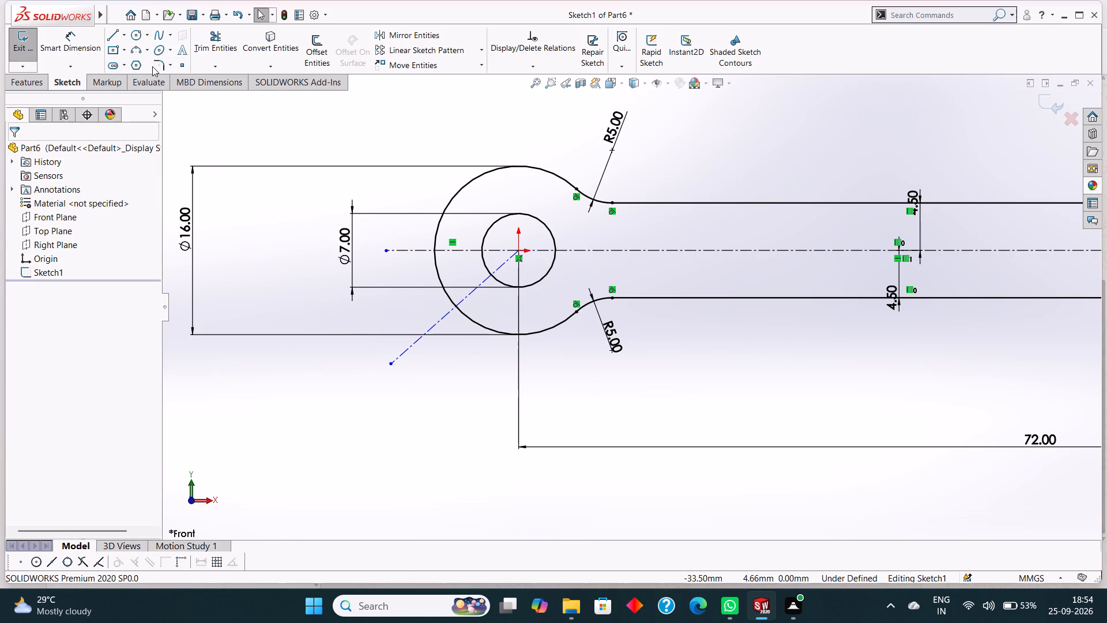
Dimension the angle between the horizontal and inclined centerlines at the origin end as 30 degrees.
{"action": "left_click", "coordinate": [78, 38]}
{"action": "left_click", "coordinate": [417, 247]}
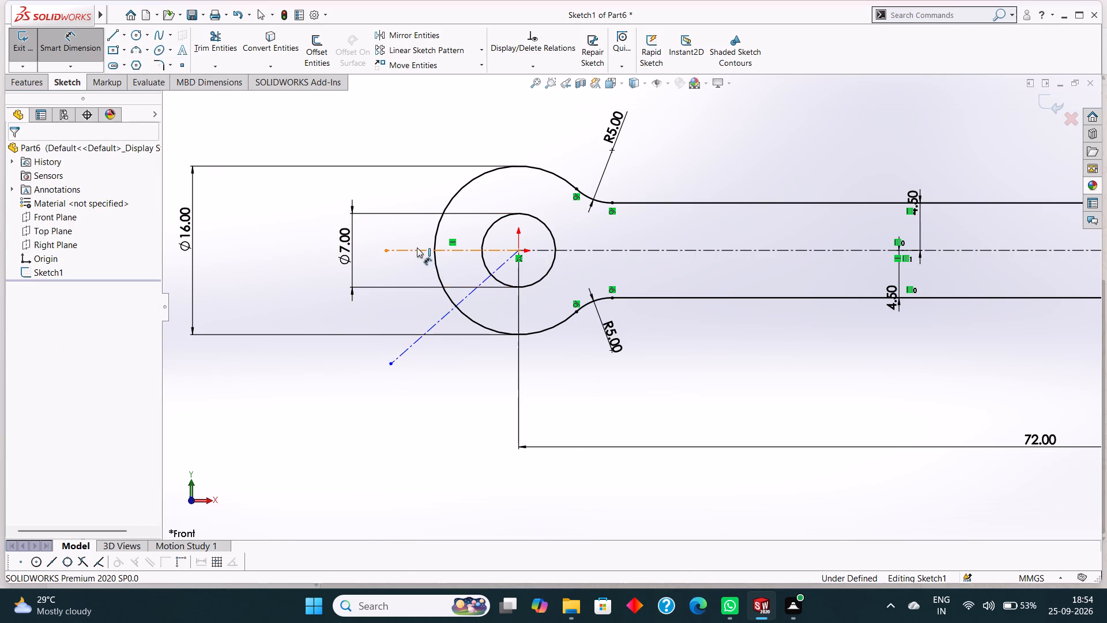
{"action": "left_click", "coordinate": [431, 325]}
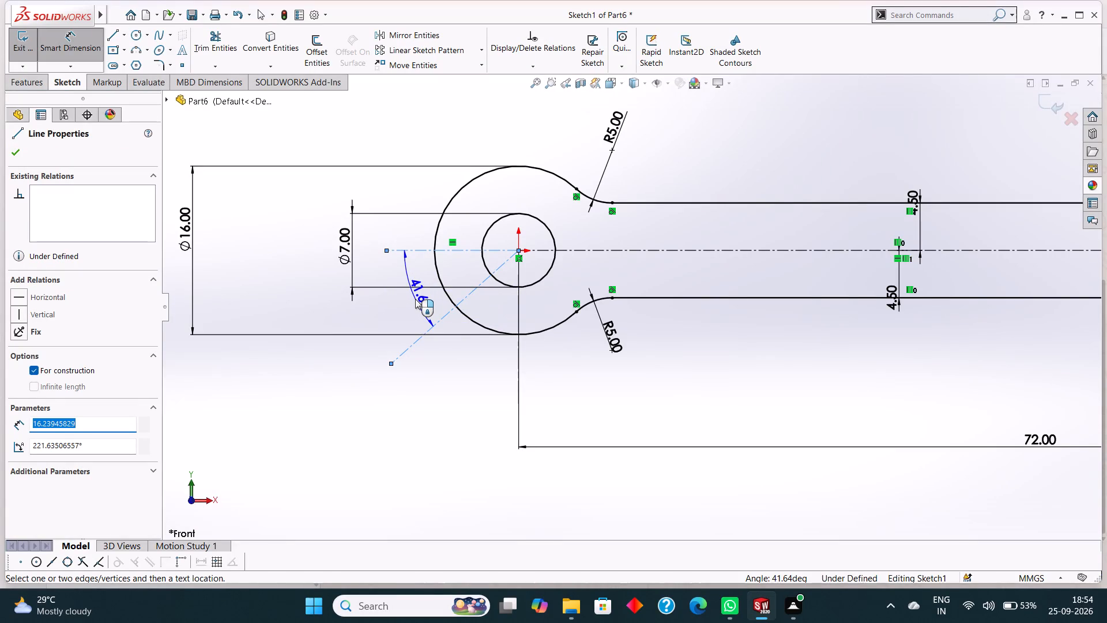
{"action": "left_click", "coordinate": [415, 299]}
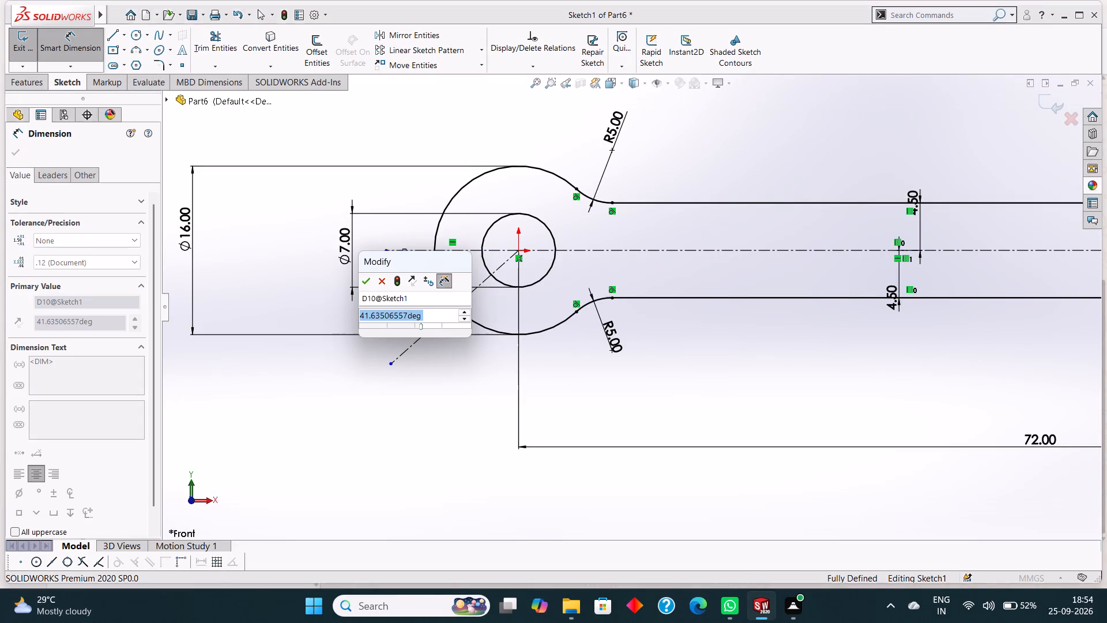
{"action": "type", "text": "30"}
{"action": "key", "text": "Return"}
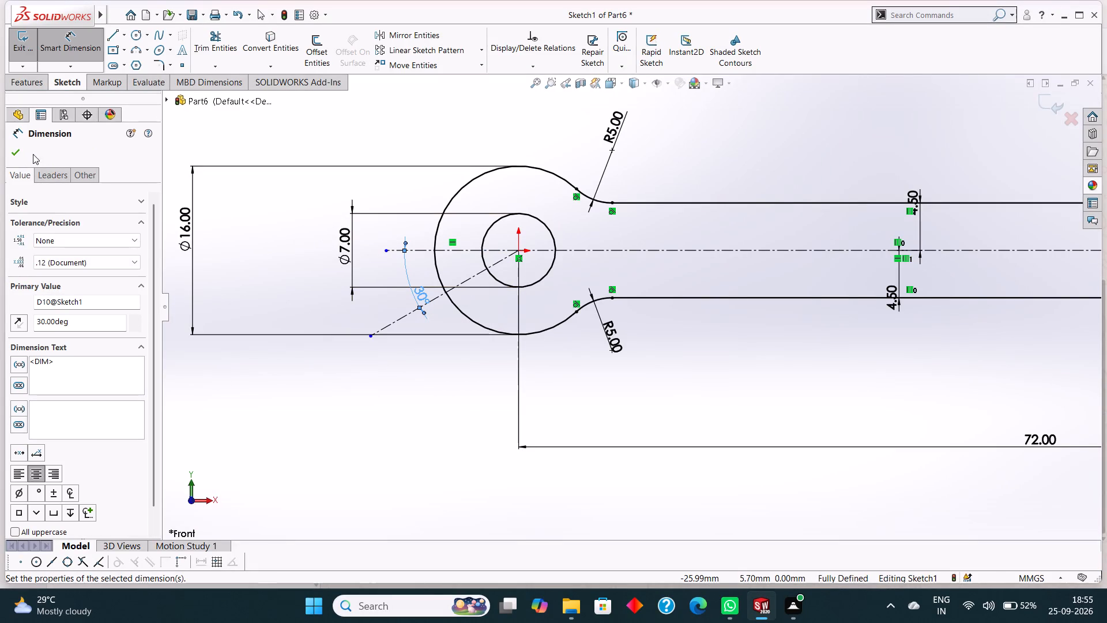
{"action": "left_click", "coordinate": [13, 151]}
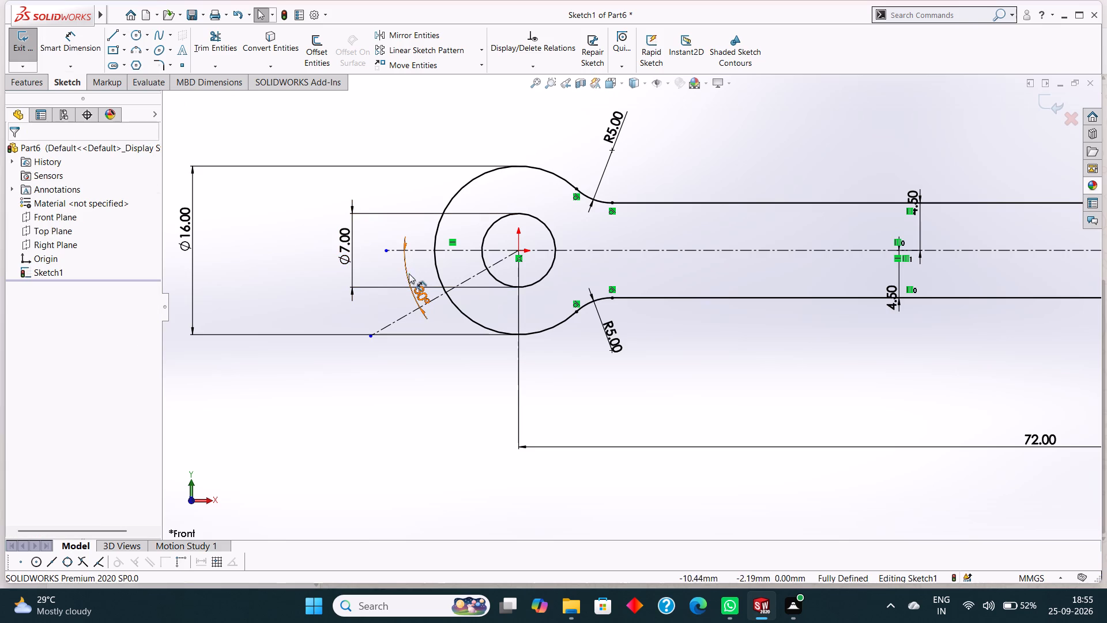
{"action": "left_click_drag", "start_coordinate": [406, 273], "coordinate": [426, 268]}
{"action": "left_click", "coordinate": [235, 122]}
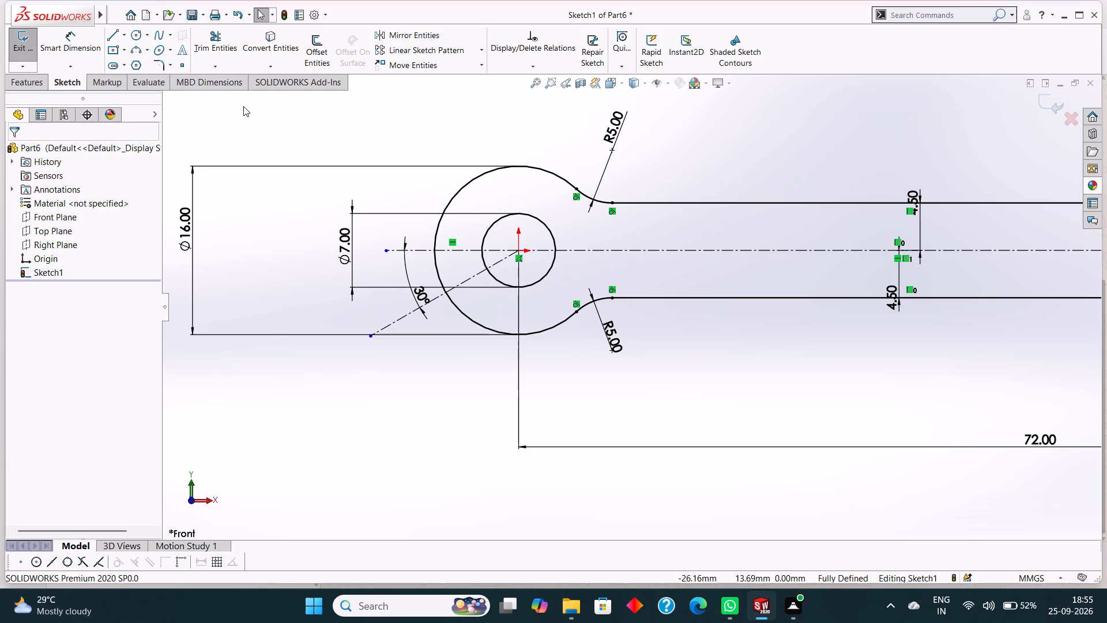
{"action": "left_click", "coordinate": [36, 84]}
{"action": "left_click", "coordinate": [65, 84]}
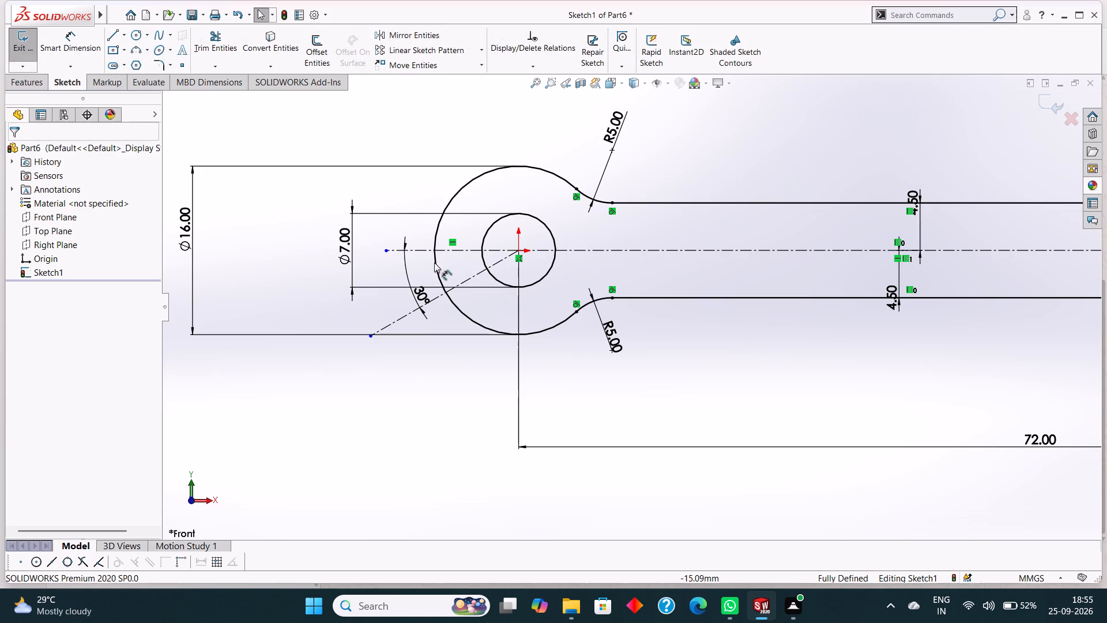
Offset the inclined centerline by 3.5 mm in both directions, with dimensions added.
{"action": "left_click", "coordinate": [317, 43]}
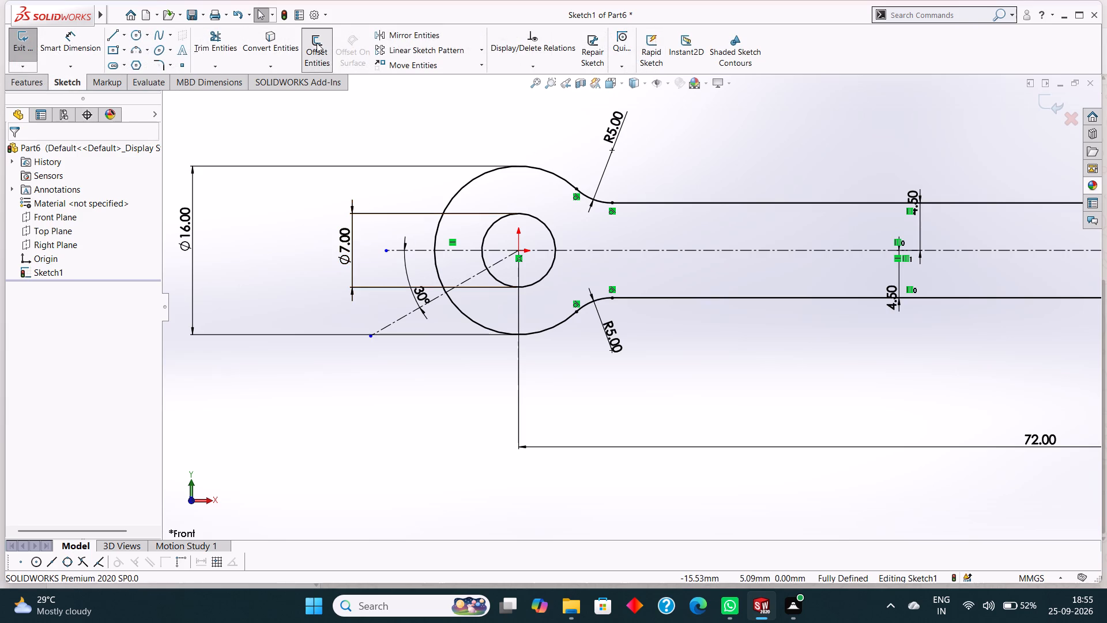
{"action": "left_click", "coordinate": [481, 272]}
{"action": "scroll", "coordinate": [474, 290], "scroll_direction": "up", "scroll_amount": 2}
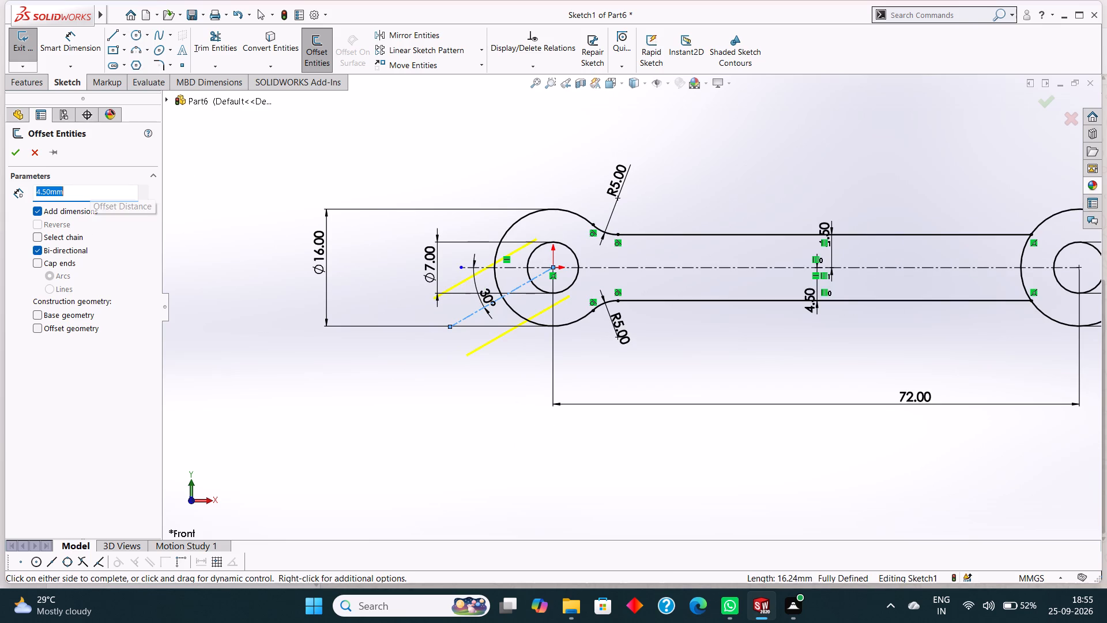
{"action": "key", "text": "7"}
{"action": "key", "text": "Return"}
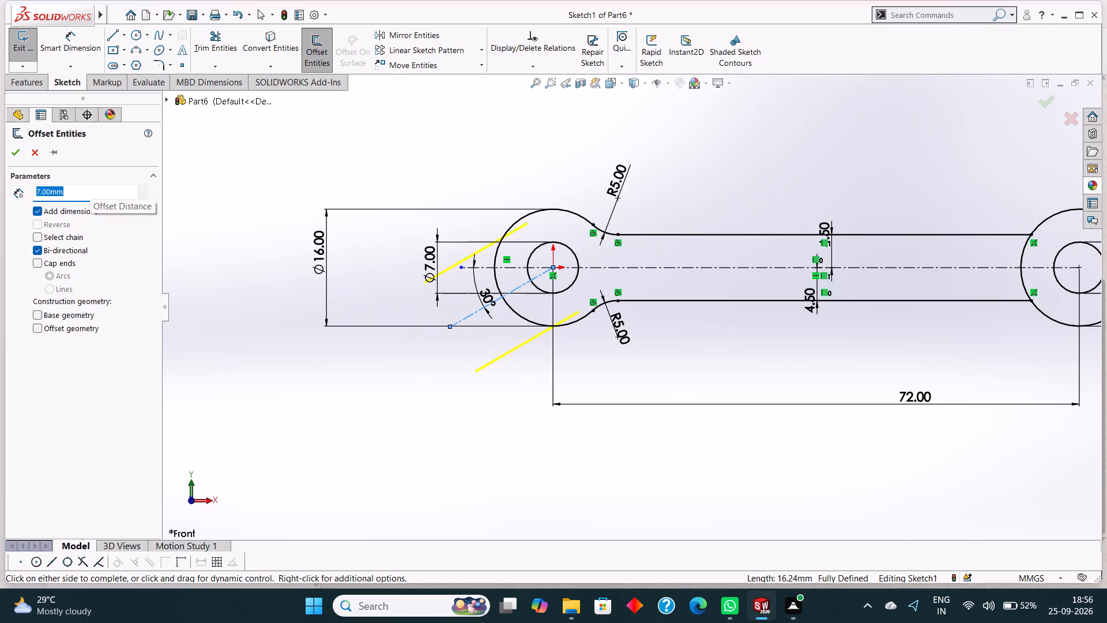
{"action": "scroll", "coordinate": [530, 291], "scroll_direction": "up", "scroll_amount": 1}
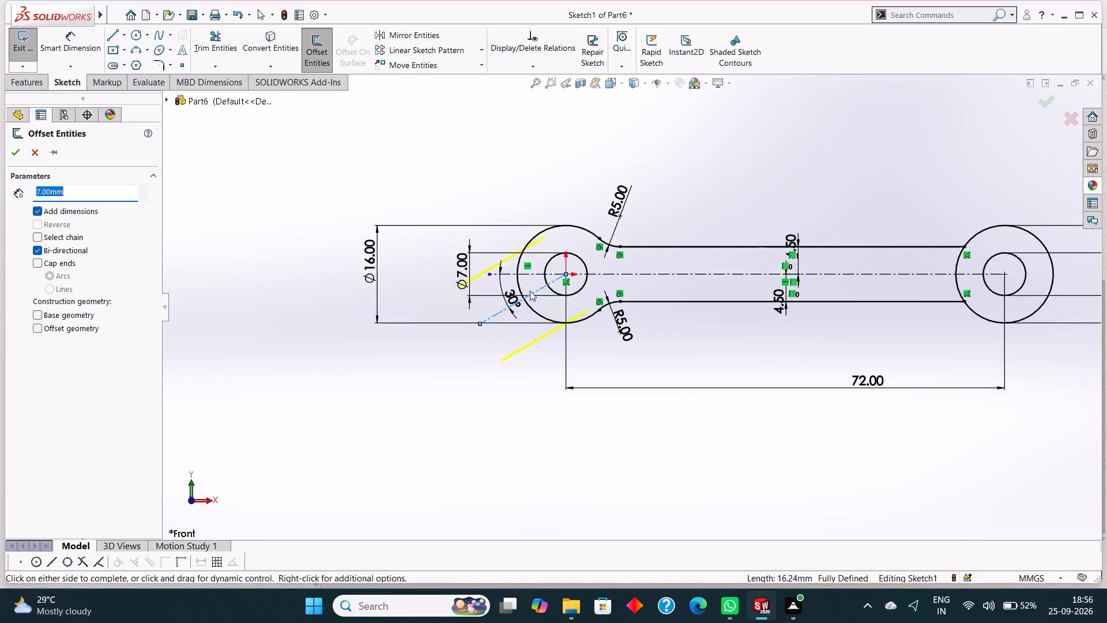
{"action": "scroll", "coordinate": [530, 291], "scroll_direction": "up", "scroll_amount": 1}
{"action": "scroll", "coordinate": [530, 290], "scroll_direction": "down", "scroll_amount": 2}
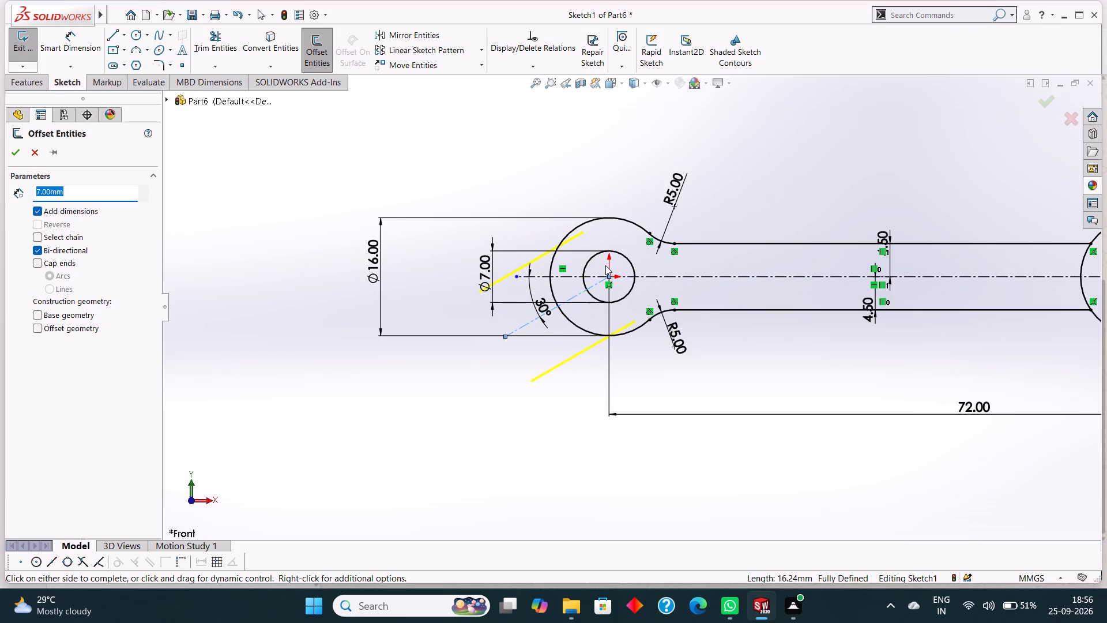
{"action": "left_click_drag", "start_coordinate": [77, 196], "coordinate": [27, 194]}
{"action": "type", "text": "3.5"}
{"action": "key", "text": "Return"}
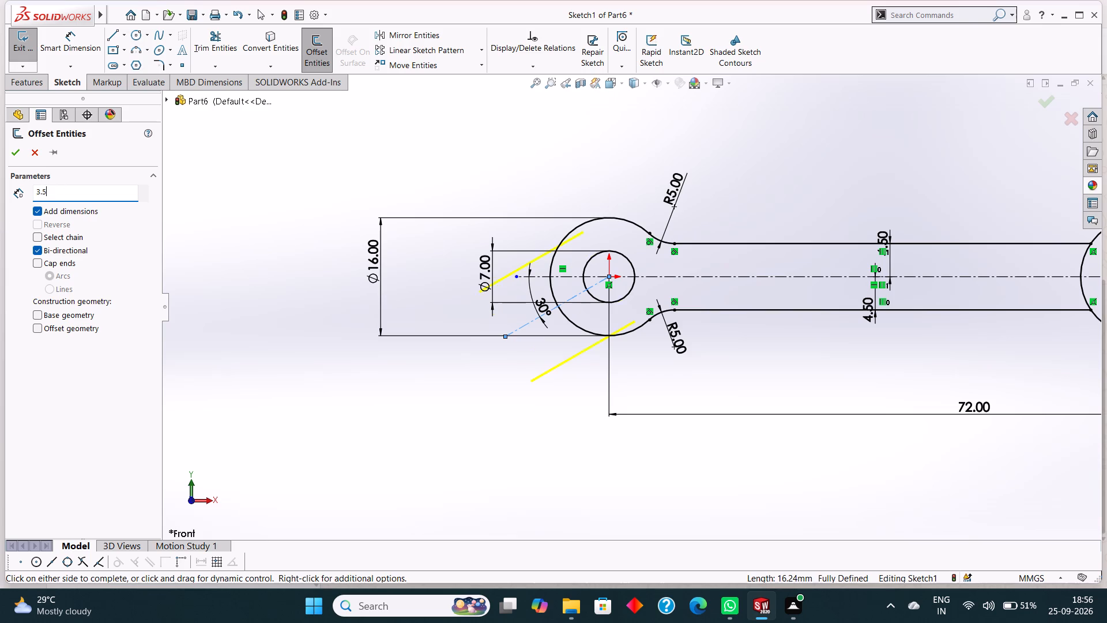
{"action": "left_click", "coordinate": [12, 155]}
Trim the two offset slot lines back to the 16 mm circle, removing their portions outside it.
{"action": "scroll", "coordinate": [584, 262], "scroll_direction": "down", "scroll_amount": 5}
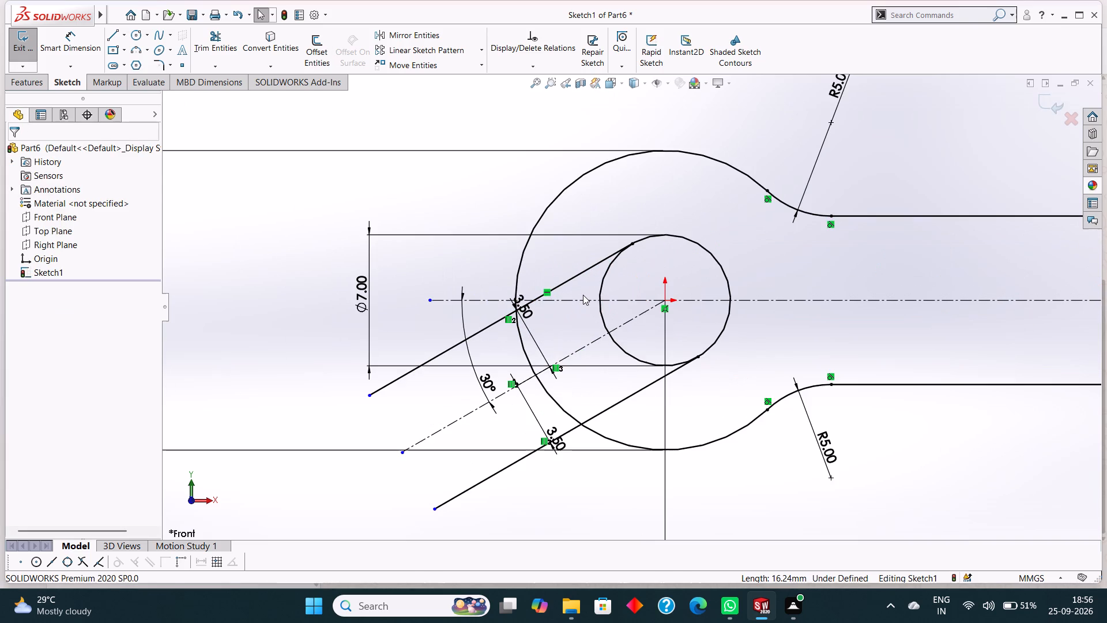
{"action": "scroll", "coordinate": [583, 295], "scroll_direction": "down", "scroll_amount": 1}
{"action": "scroll", "coordinate": [583, 295], "scroll_direction": "up", "scroll_amount": 2}
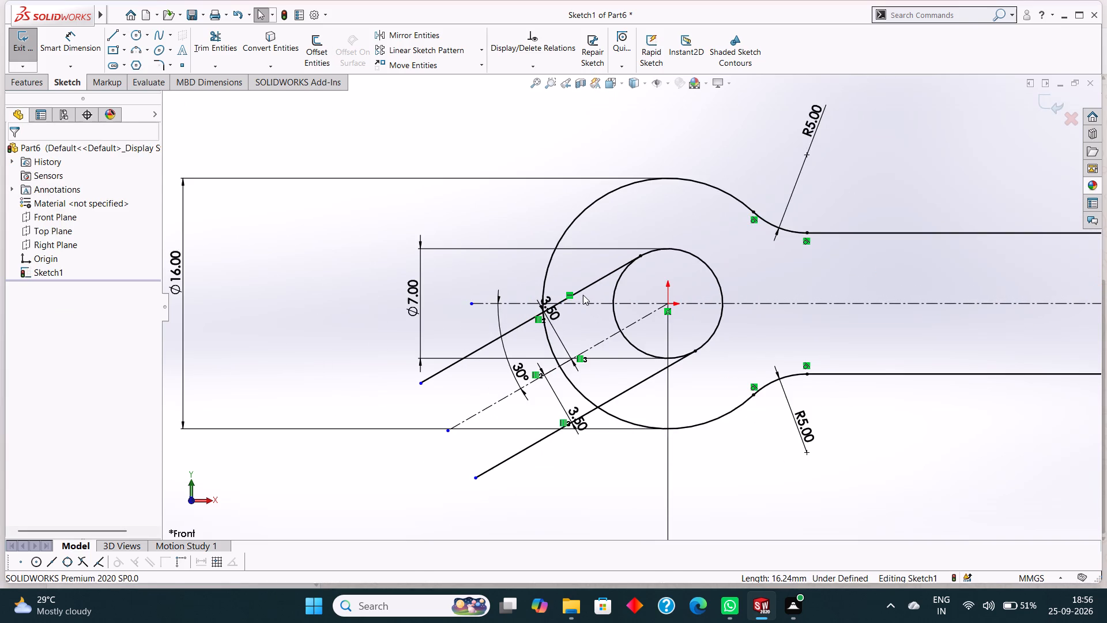
{"action": "scroll", "coordinate": [583, 295], "scroll_direction": "up", "scroll_amount": 1}
{"action": "left_click", "coordinate": [212, 36]}
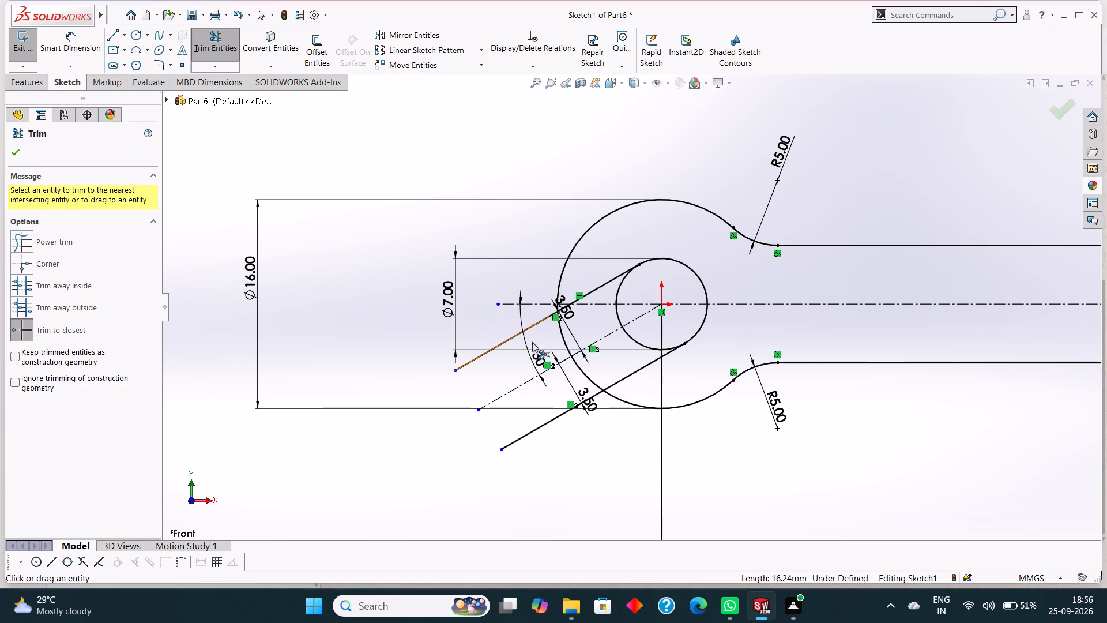
{"action": "left_click", "coordinate": [534, 322]}
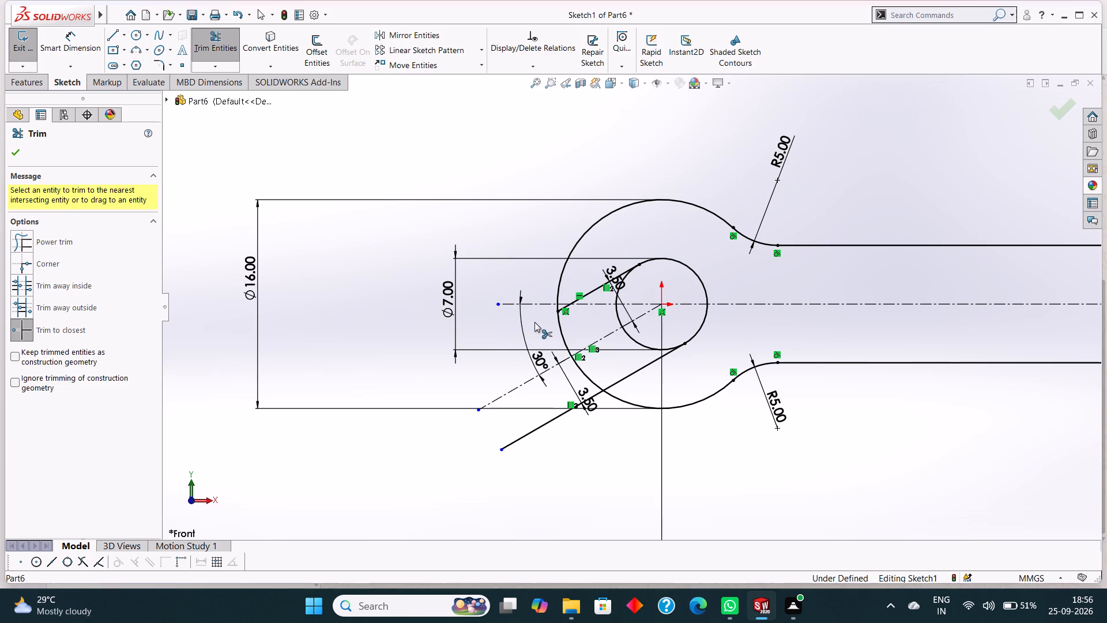
{"action": "left_click", "coordinate": [545, 422]}
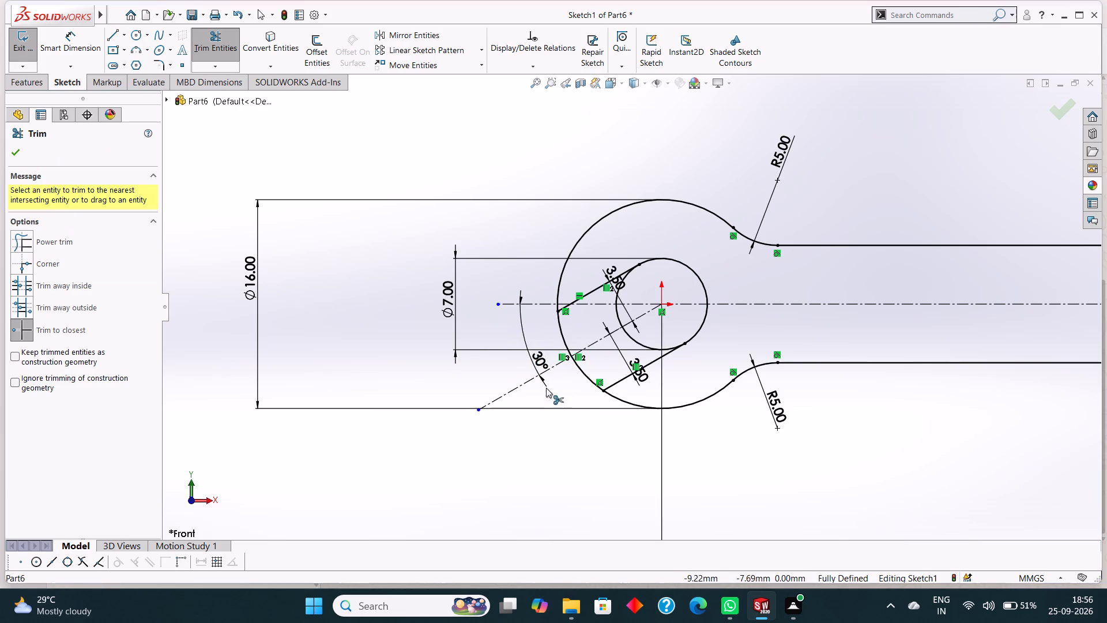
Trim away the 16 mm circle's arc between the two slot lines to open the slot mouth.
{"action": "left_click", "coordinate": [559, 328]}
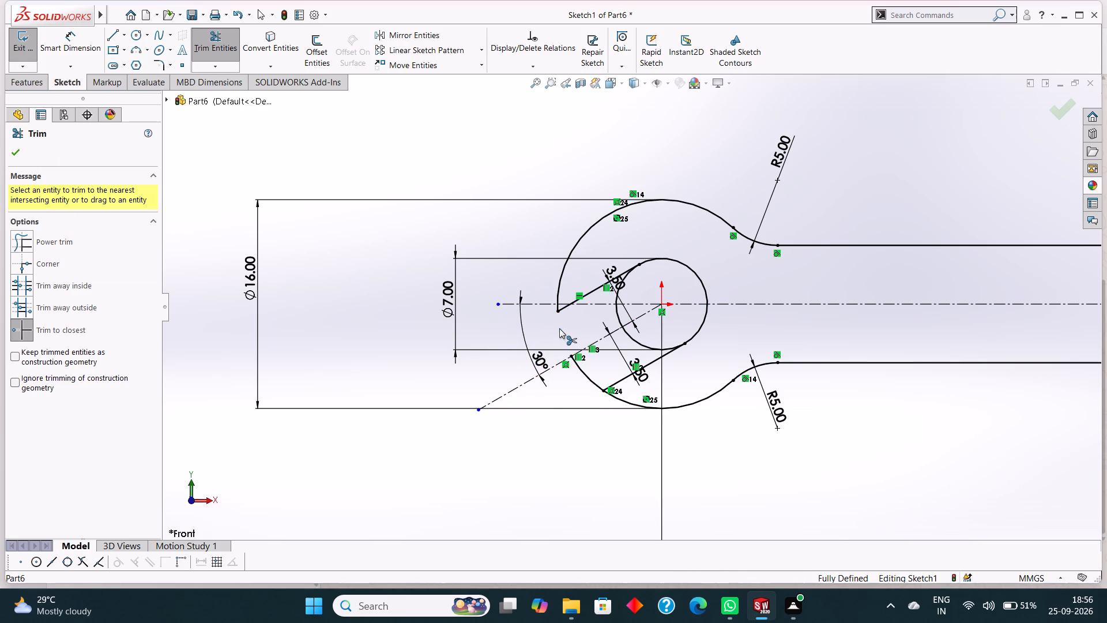
{"action": "left_click", "coordinate": [579, 370]}
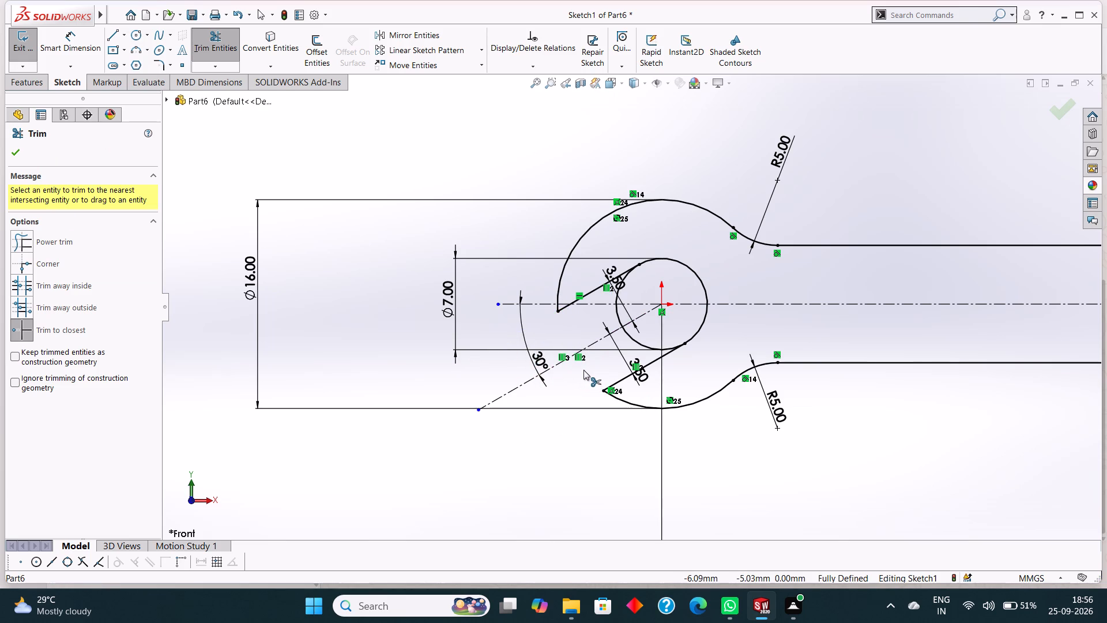
{"action": "scroll", "coordinate": [583, 370], "scroll_direction": "up", "scroll_amount": 6}
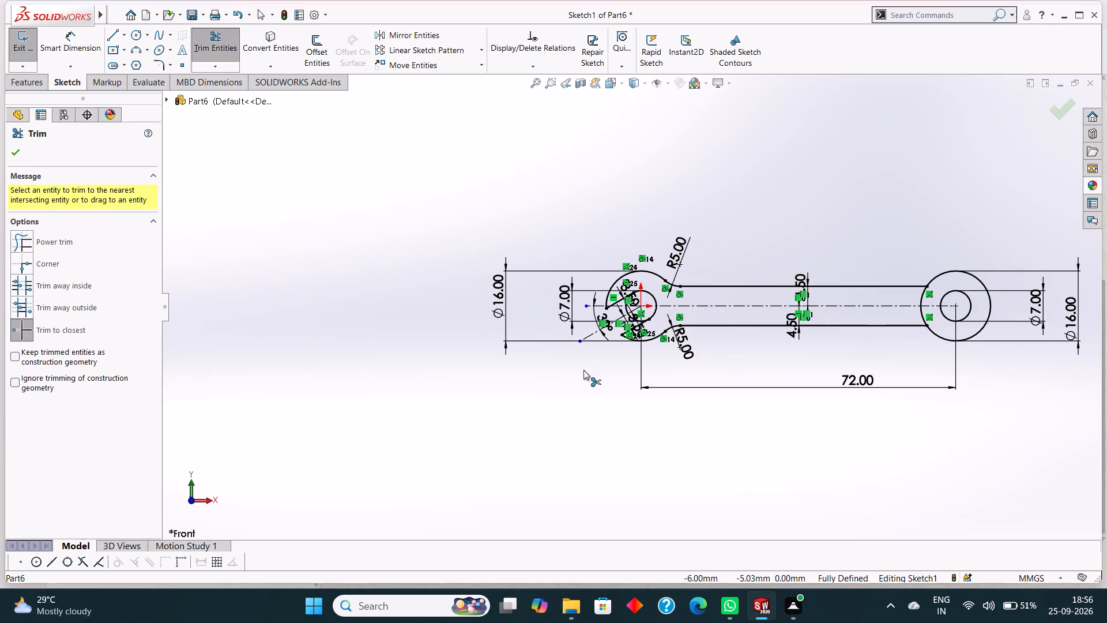
Trim the short arc of the 7 mm circle at the origin end between the horizontal and inclined centerlines.
{"action": "scroll", "coordinate": [719, 390], "scroll_direction": "down", "scroll_amount": 4}
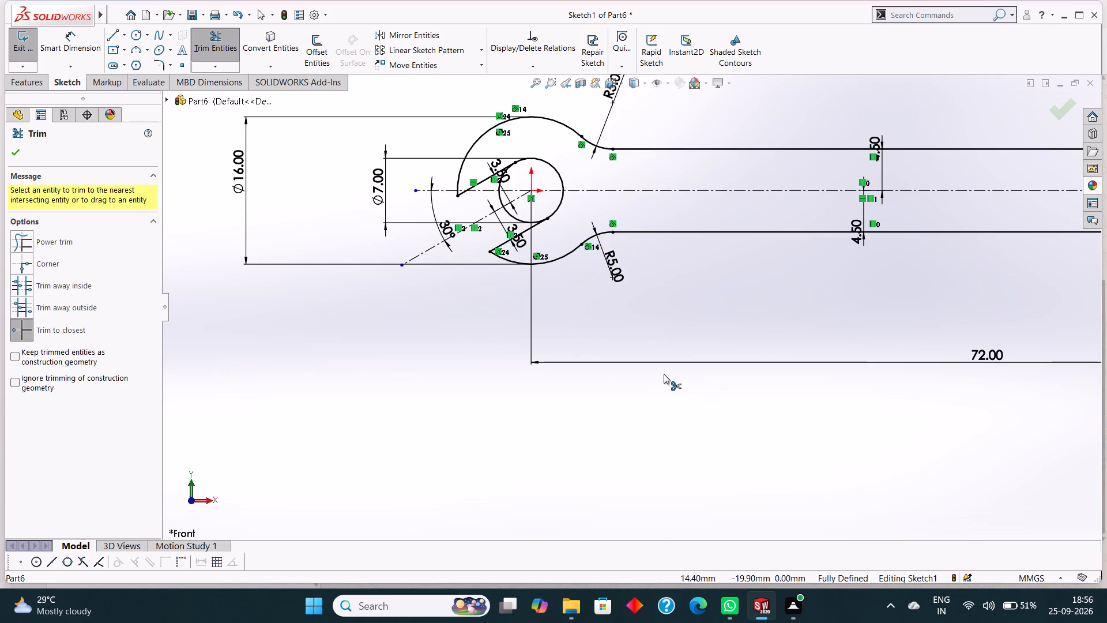
{"action": "scroll", "coordinate": [497, 191], "scroll_direction": "down", "scroll_amount": 3}
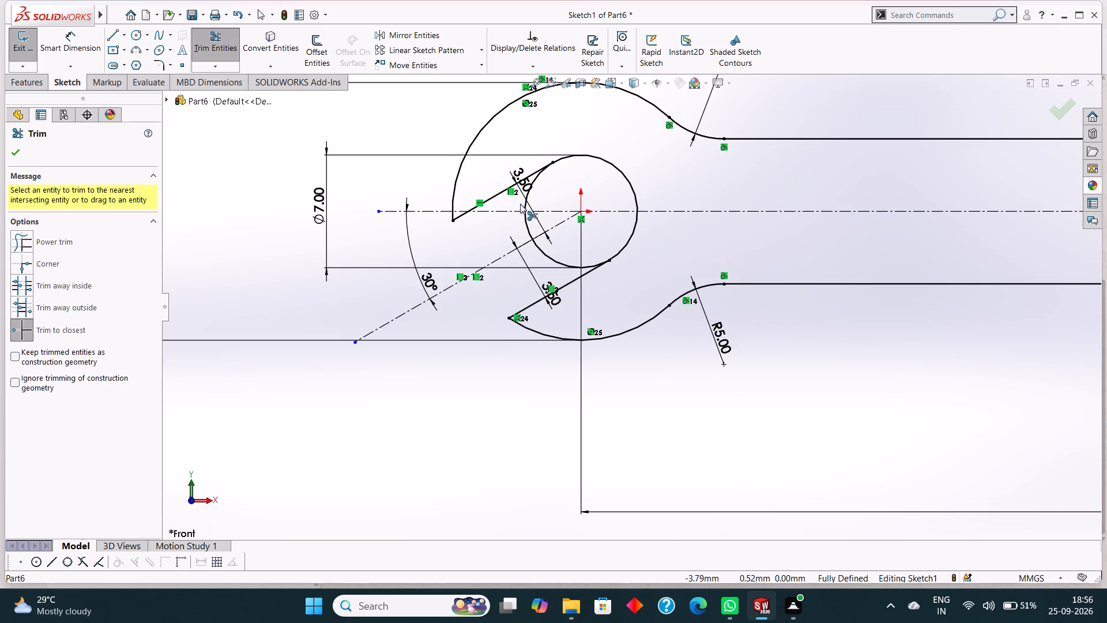
{"action": "left_click", "coordinate": [530, 227]}
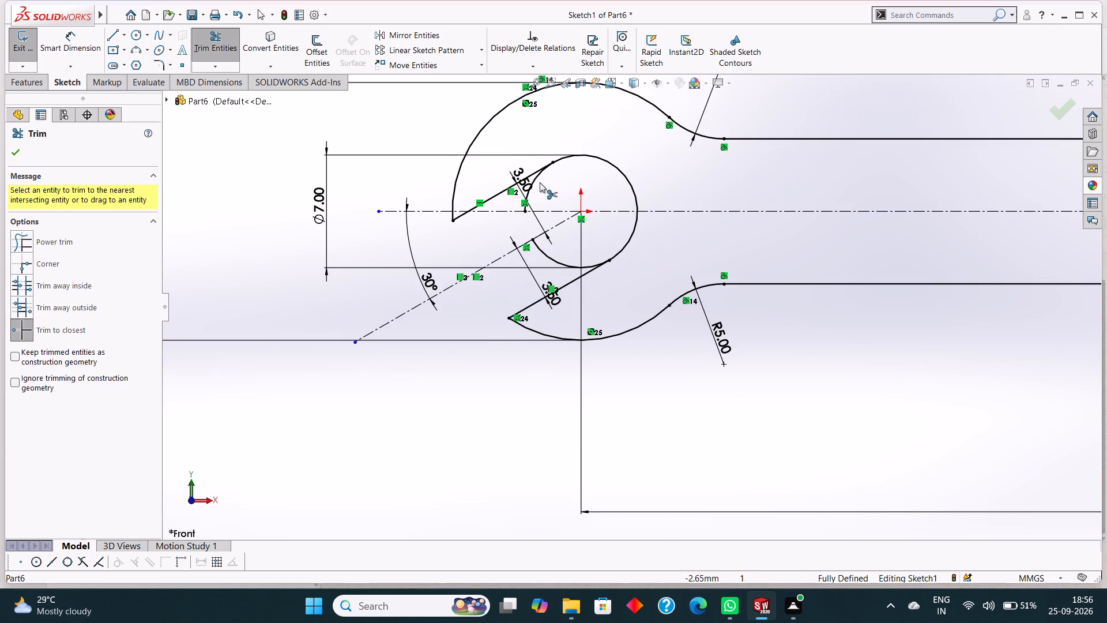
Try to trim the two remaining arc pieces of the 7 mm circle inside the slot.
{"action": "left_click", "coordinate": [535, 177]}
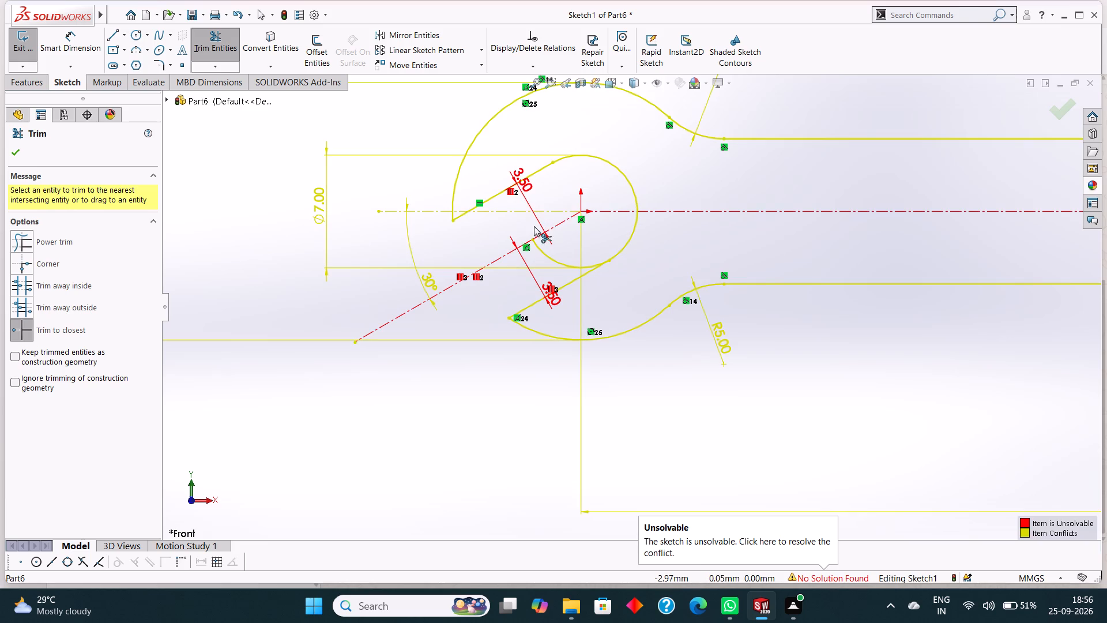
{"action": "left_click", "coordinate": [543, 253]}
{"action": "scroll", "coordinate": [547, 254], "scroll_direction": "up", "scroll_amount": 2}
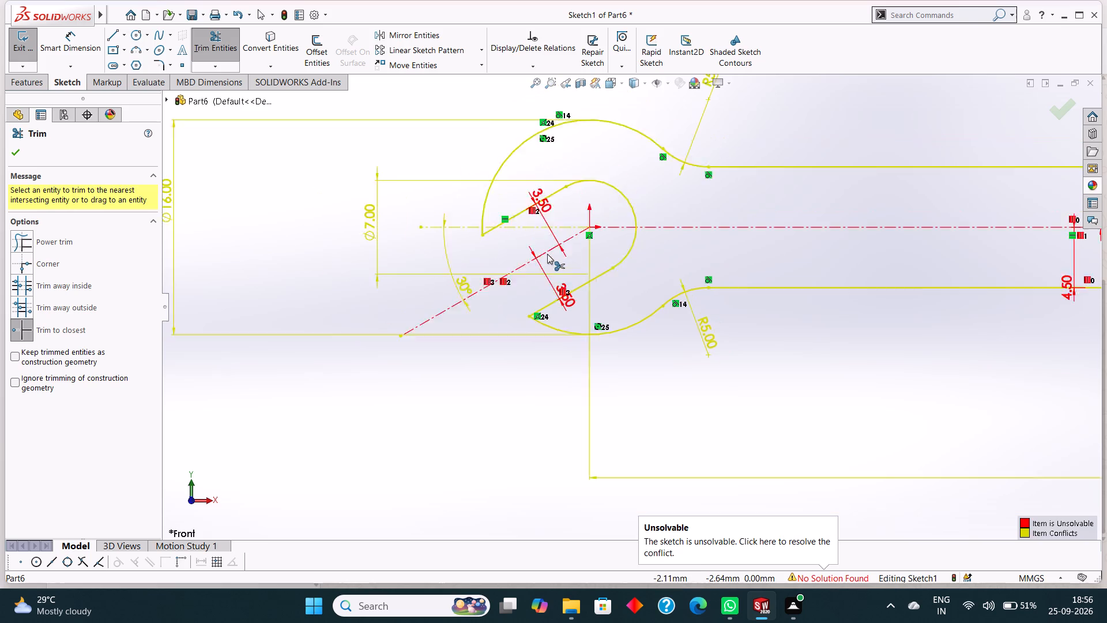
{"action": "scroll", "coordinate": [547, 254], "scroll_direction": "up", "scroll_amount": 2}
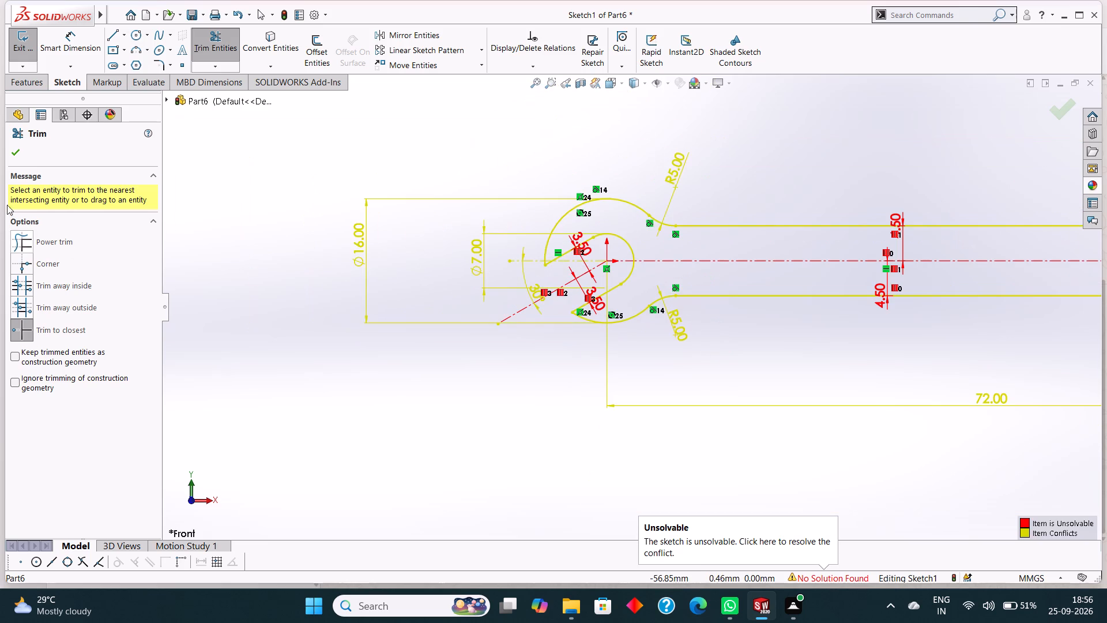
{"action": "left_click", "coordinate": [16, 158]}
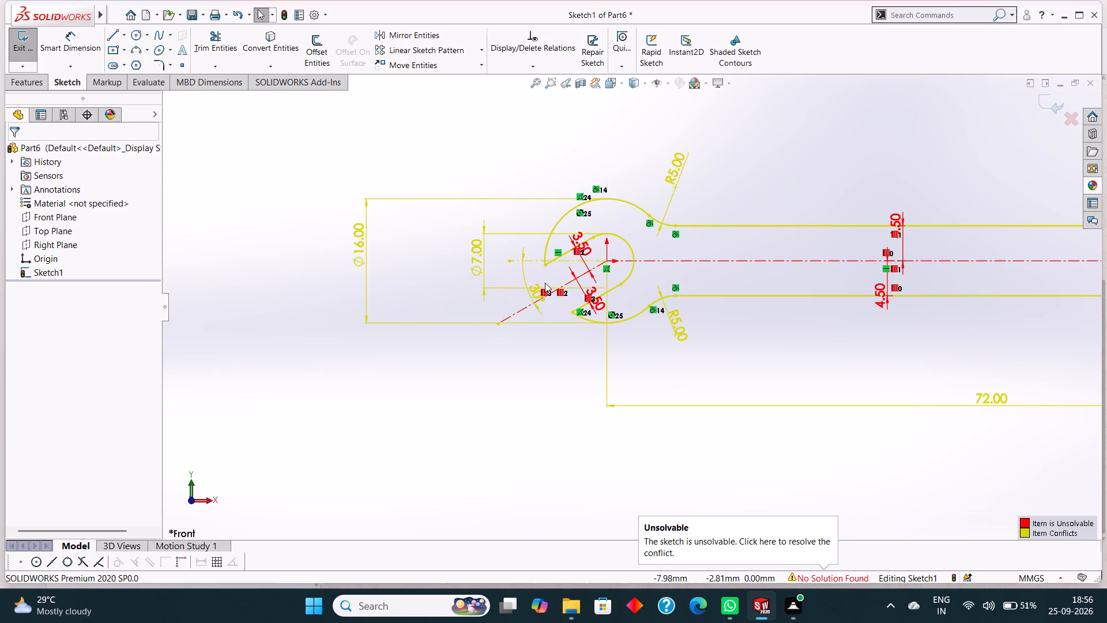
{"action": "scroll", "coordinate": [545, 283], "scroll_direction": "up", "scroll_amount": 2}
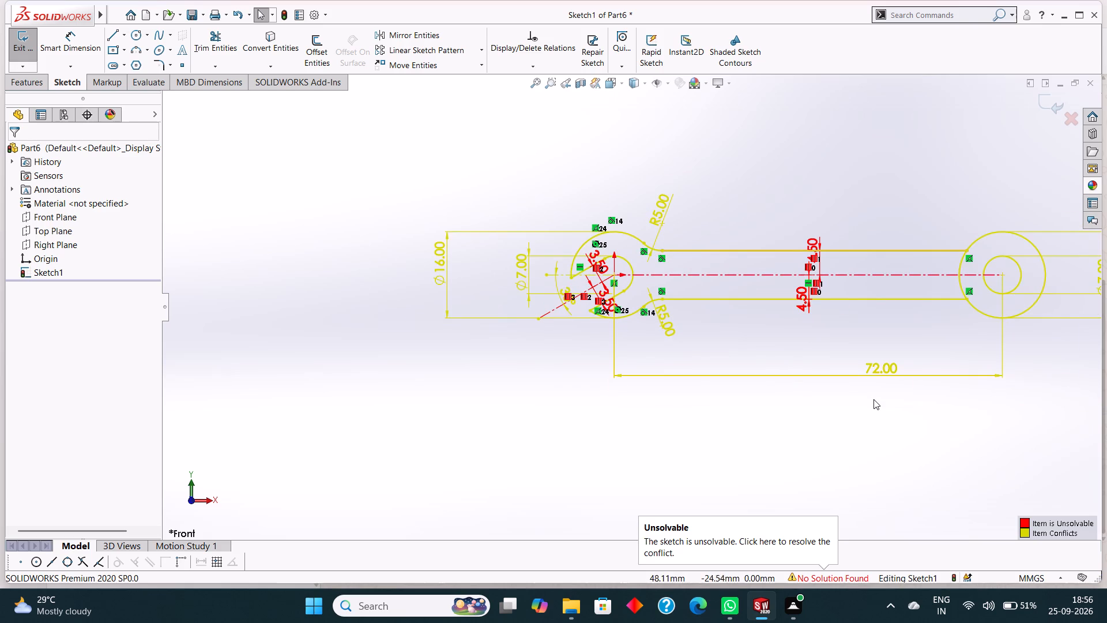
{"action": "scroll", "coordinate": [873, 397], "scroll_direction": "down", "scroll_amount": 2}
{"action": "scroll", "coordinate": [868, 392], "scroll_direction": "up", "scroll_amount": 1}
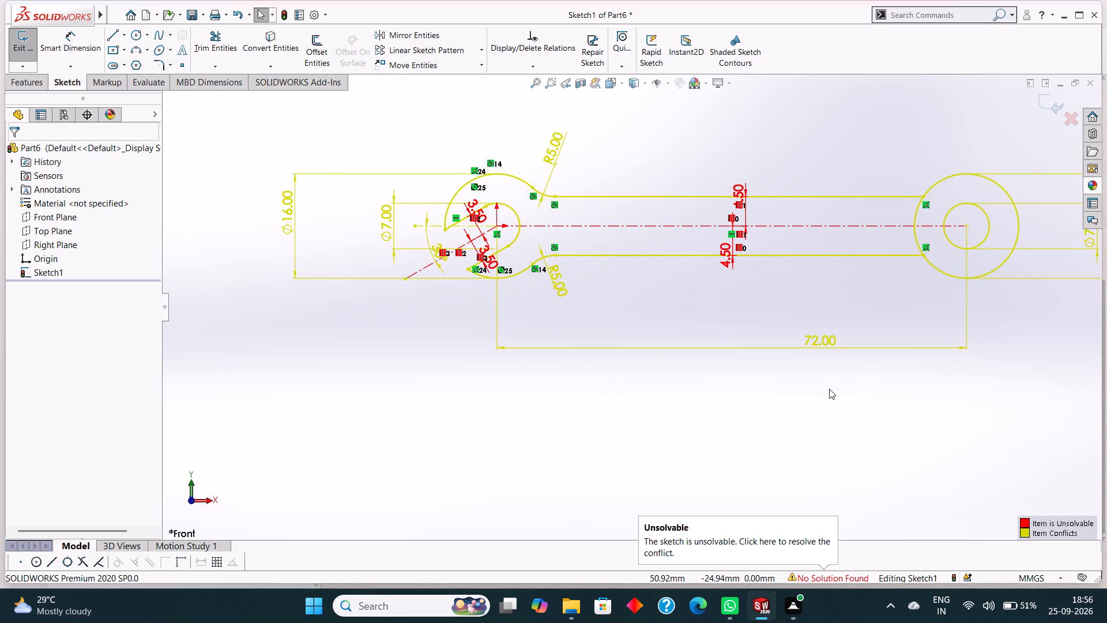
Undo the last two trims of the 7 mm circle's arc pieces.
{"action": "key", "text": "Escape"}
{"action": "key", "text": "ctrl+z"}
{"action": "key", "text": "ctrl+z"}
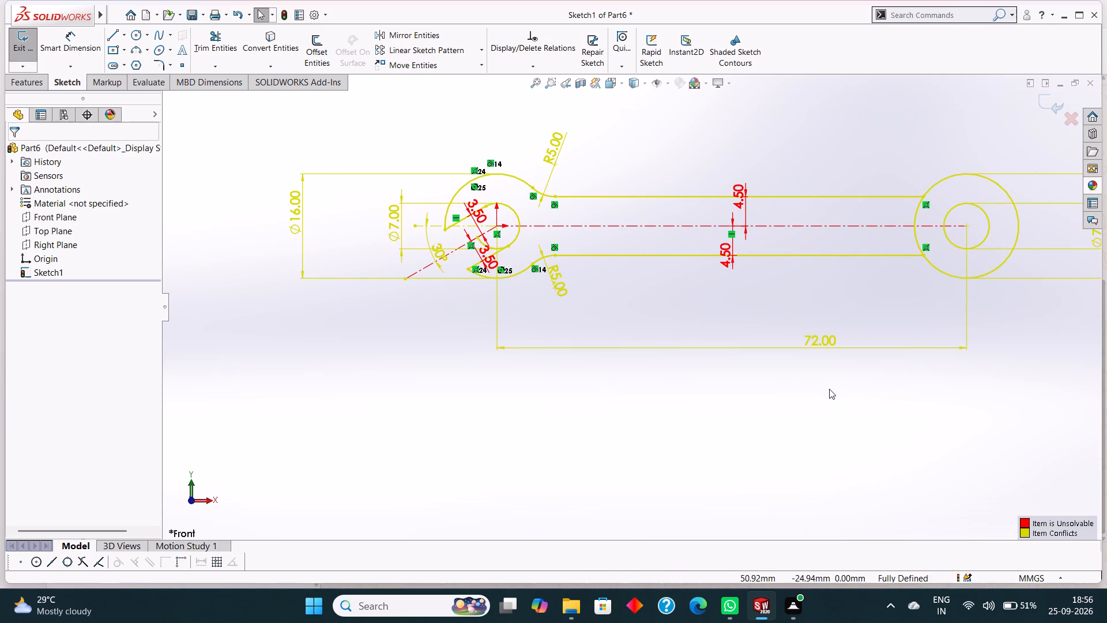
Trim away the two remaining arc pieces of the 7 mm circle between the slot lines at the origin end.
{"action": "scroll", "coordinate": [455, 240], "scroll_direction": "down", "scroll_amount": 3}
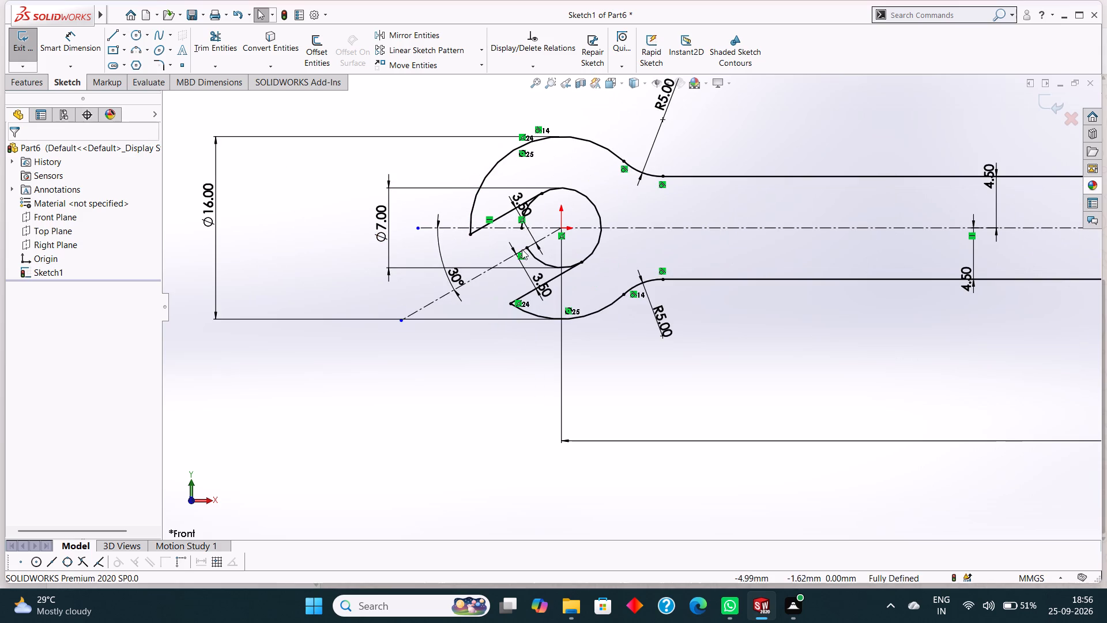
{"action": "scroll", "coordinate": [573, 221], "scroll_direction": "down", "scroll_amount": 2}
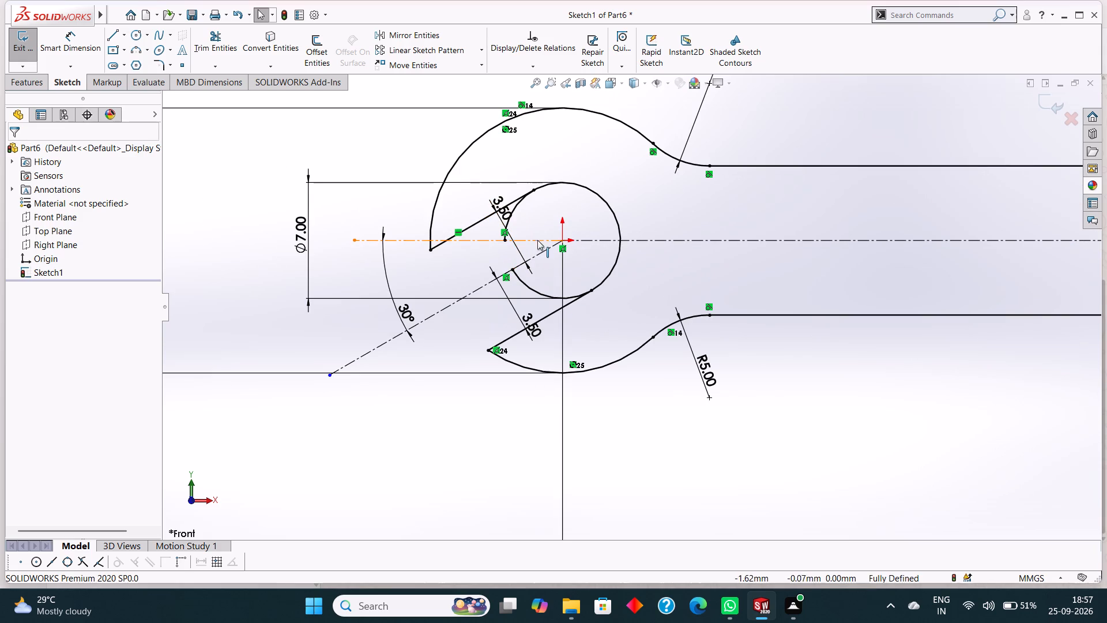
{"action": "scroll", "coordinate": [545, 257], "scroll_direction": "up", "scroll_amount": 2}
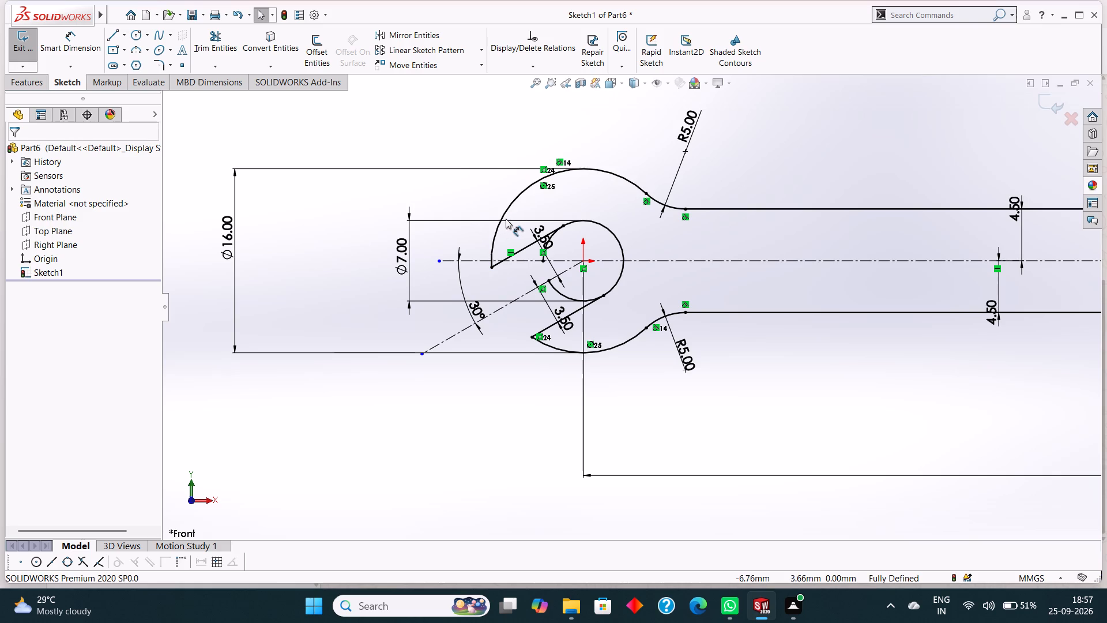
{"action": "left_click", "coordinate": [207, 40]}
{"action": "scroll", "coordinate": [553, 255], "scroll_direction": "down", "scroll_amount": 4}
{"action": "left_click", "coordinate": [566, 235]}
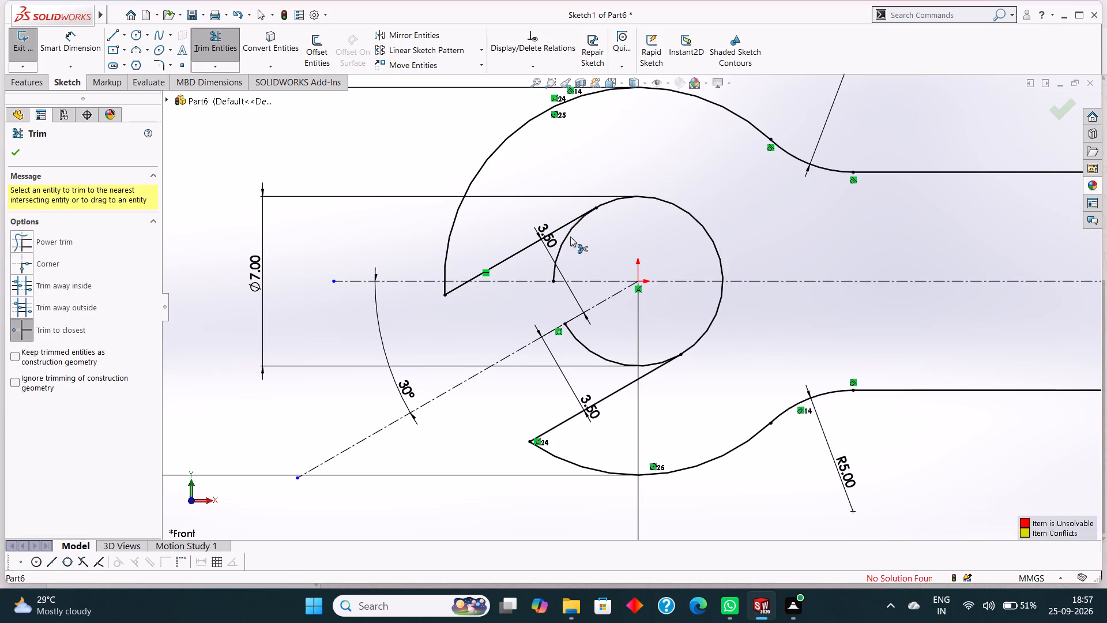
{"action": "left_click", "coordinate": [595, 351]}
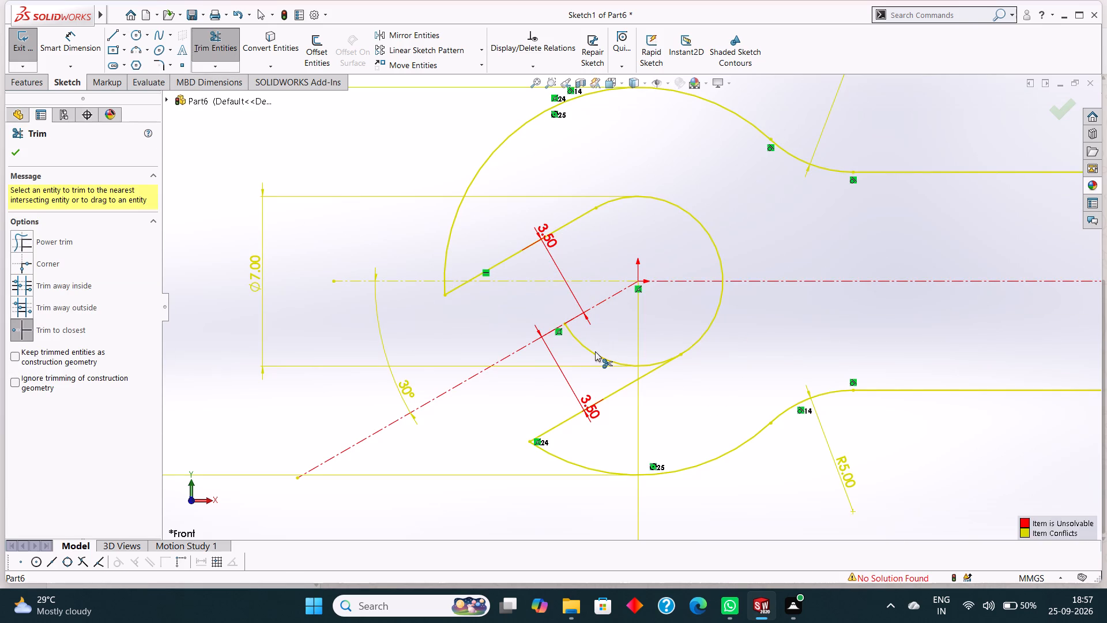
{"action": "scroll", "coordinate": [595, 352], "scroll_direction": "up", "scroll_amount": 7}
{"action": "scroll", "coordinate": [763, 353], "scroll_direction": "up", "scroll_amount": 2}
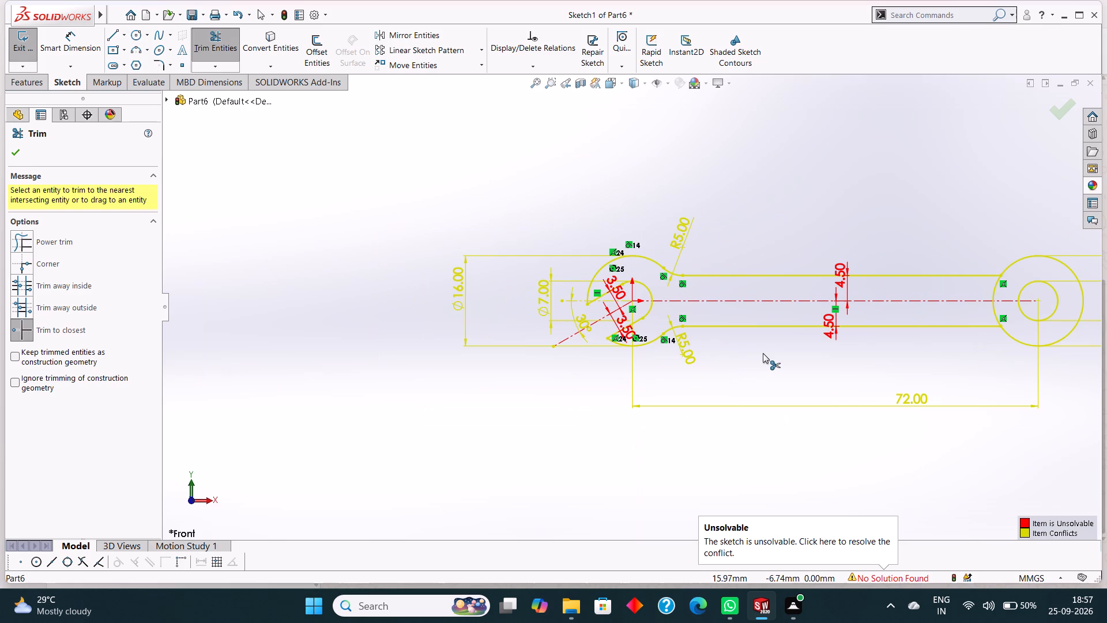
{"action": "scroll", "coordinate": [763, 353], "scroll_direction": "up", "scroll_amount": 2}
{"action": "scroll", "coordinate": [816, 331], "scroll_direction": "down", "scroll_amount": 2}
{"action": "scroll", "coordinate": [816, 331], "scroll_direction": "up", "scroll_amount": 2}
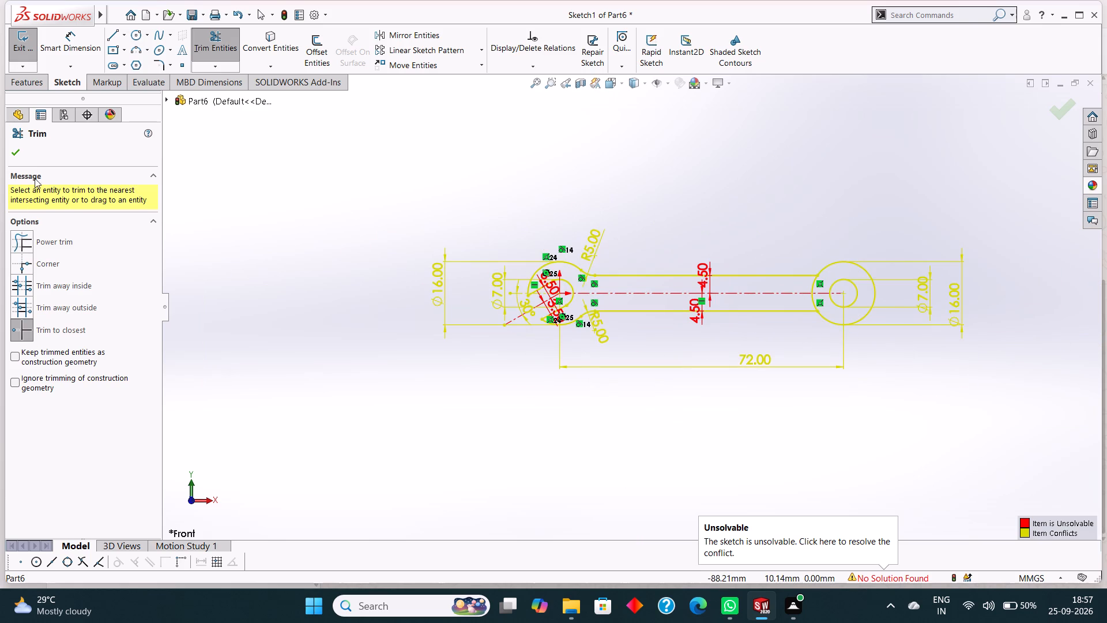
{"action": "left_click", "coordinate": [19, 157]}
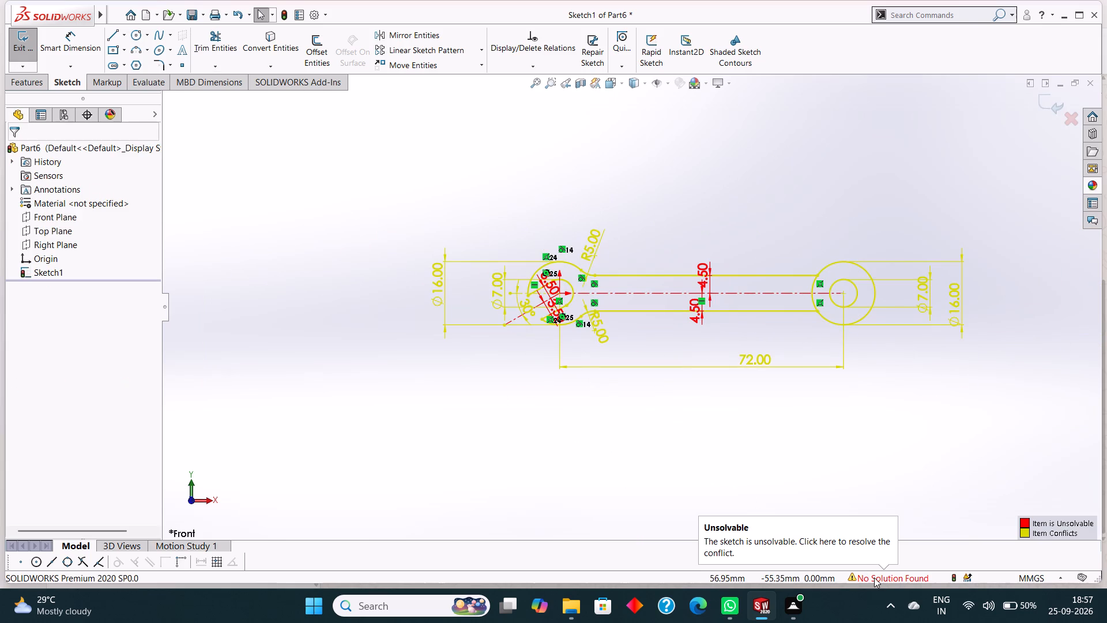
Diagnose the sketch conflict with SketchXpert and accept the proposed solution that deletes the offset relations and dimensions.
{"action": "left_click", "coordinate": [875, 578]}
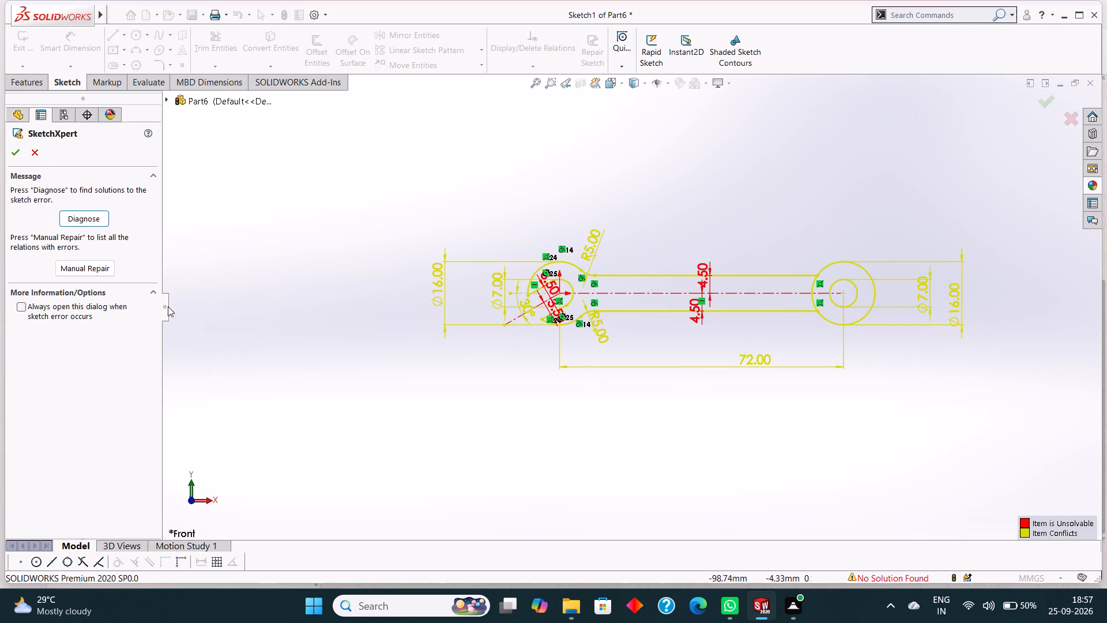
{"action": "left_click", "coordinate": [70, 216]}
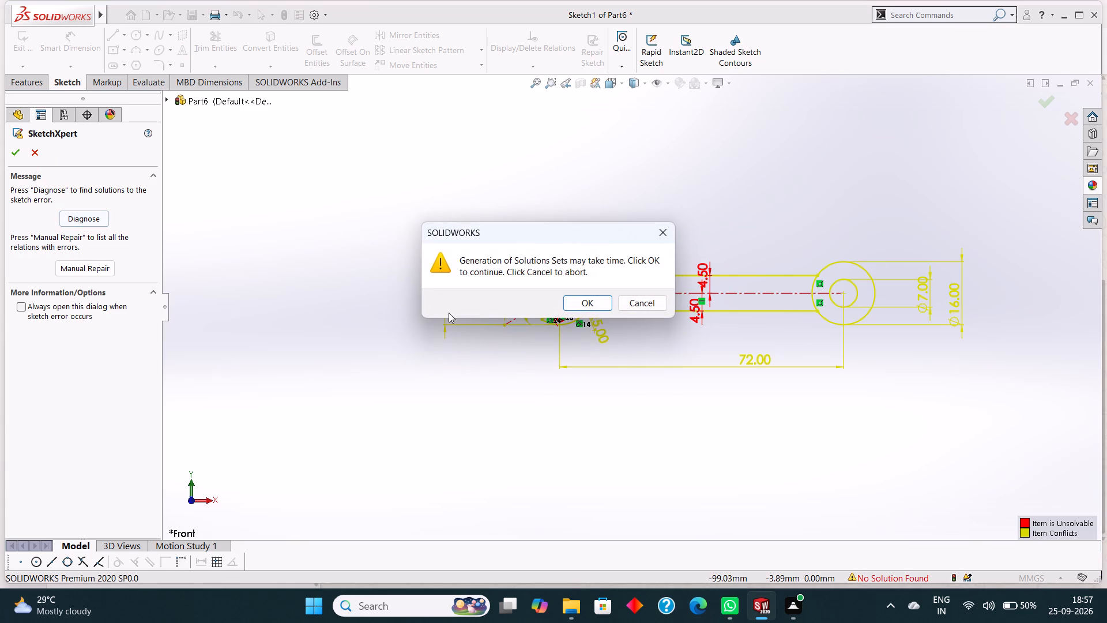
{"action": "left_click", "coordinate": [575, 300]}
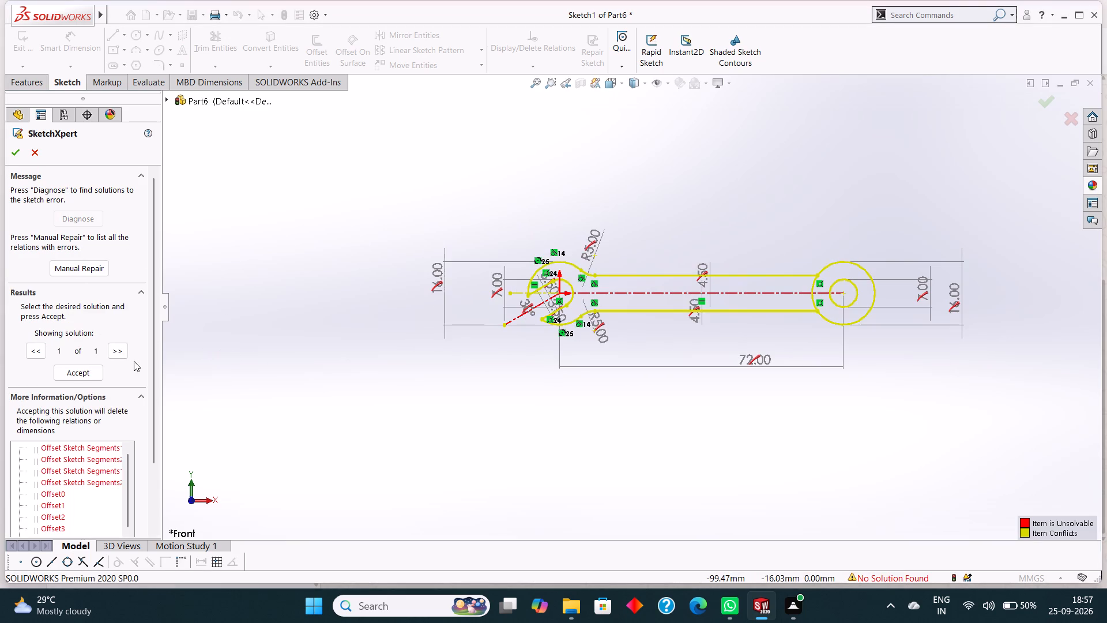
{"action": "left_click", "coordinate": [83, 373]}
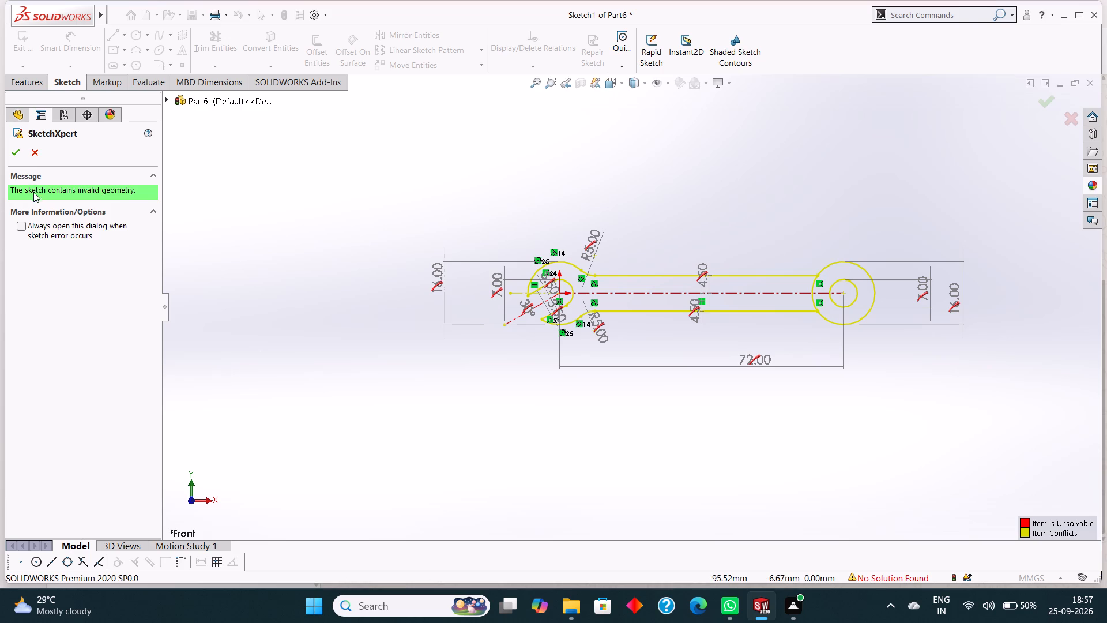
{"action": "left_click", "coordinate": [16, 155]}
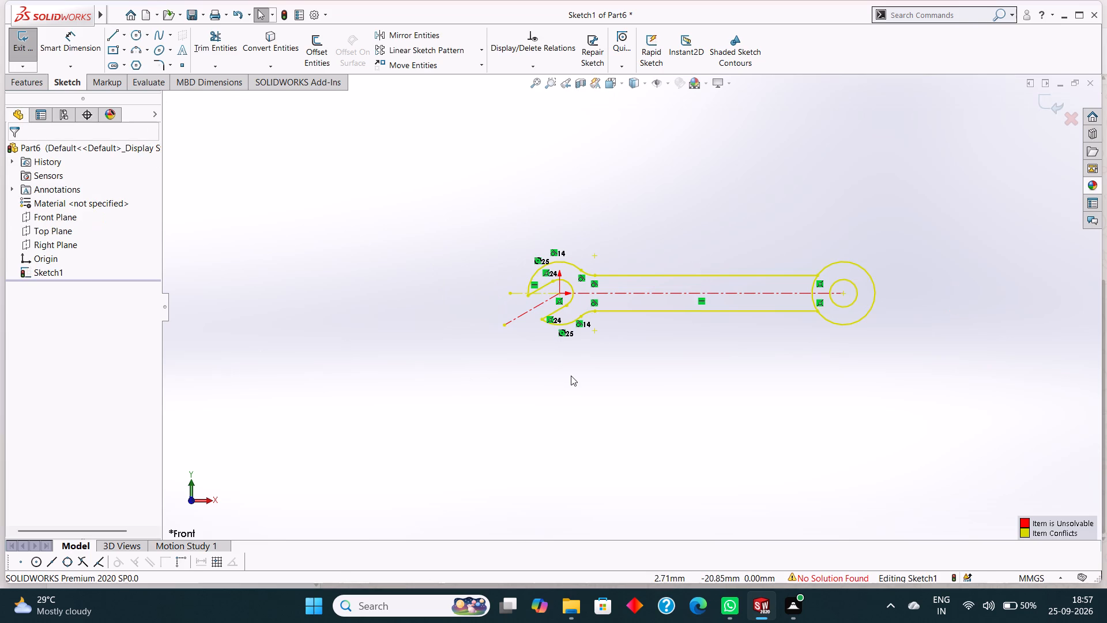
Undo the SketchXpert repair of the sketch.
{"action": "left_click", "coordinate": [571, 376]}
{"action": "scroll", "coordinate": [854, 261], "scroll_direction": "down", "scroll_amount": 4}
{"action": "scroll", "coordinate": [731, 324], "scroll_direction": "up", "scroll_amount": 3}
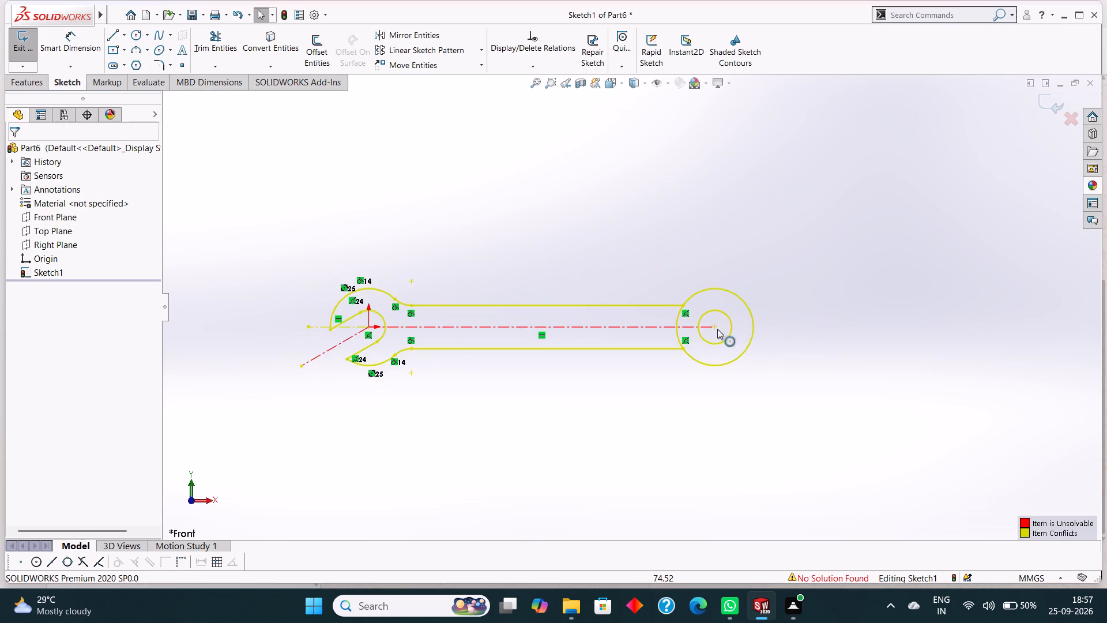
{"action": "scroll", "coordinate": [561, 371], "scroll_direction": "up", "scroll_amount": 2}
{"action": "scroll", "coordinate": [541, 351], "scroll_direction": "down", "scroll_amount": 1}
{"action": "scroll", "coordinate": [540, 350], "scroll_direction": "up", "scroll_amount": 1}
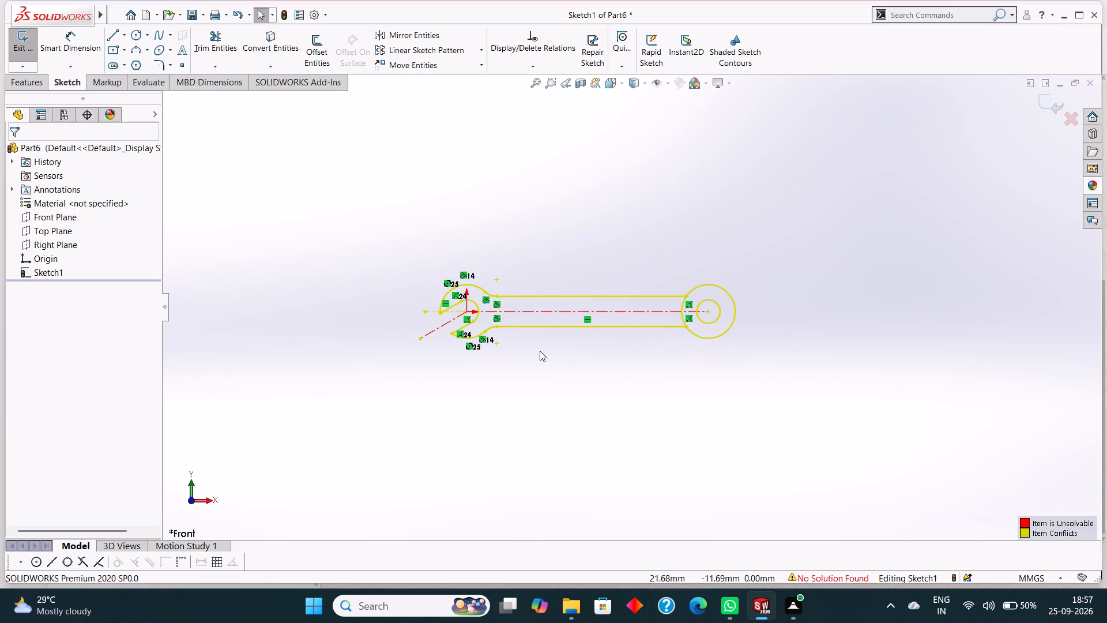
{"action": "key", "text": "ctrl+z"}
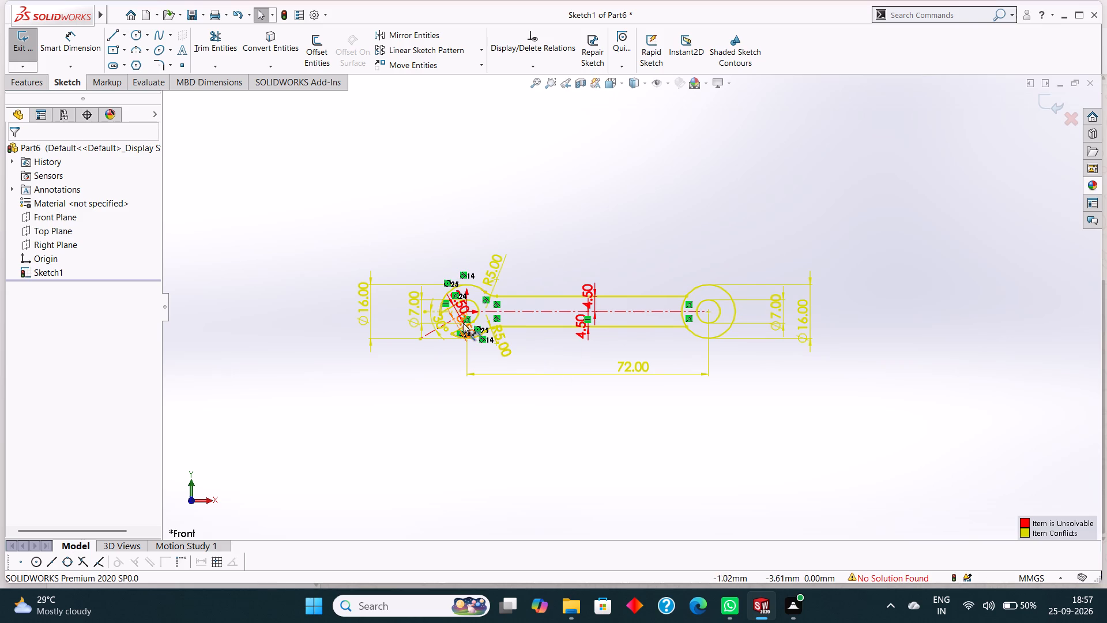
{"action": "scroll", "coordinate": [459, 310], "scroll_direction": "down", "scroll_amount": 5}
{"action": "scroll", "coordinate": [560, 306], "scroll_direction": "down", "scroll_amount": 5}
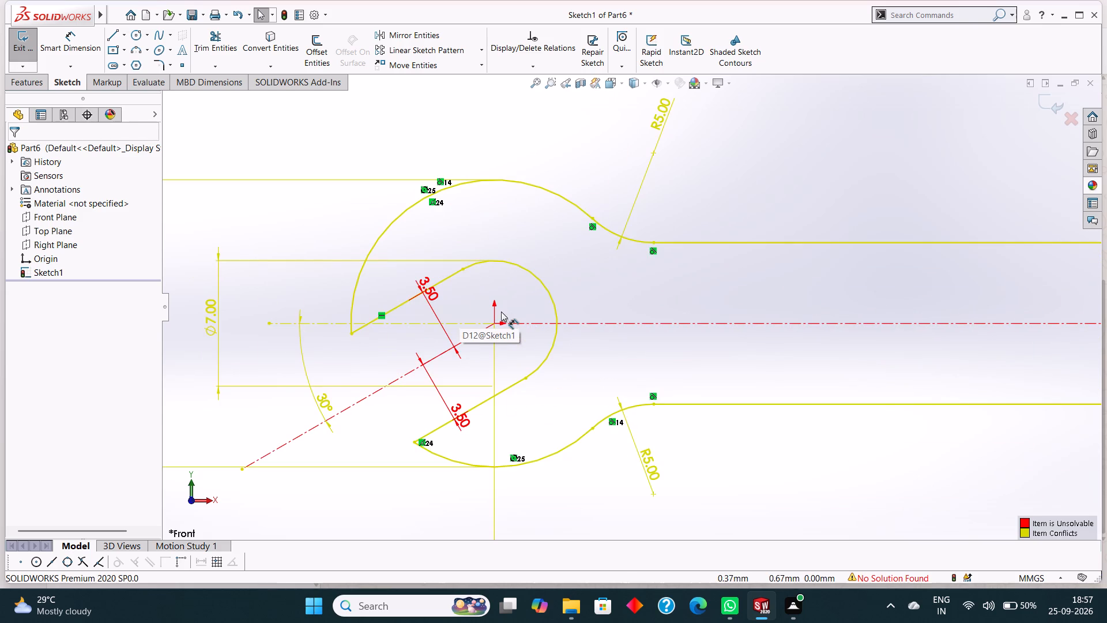
Delete the 30° angle dimension and the inclined centerline running from the origin.
{"action": "scroll", "coordinate": [516, 324], "scroll_direction": "up", "scroll_amount": 3}
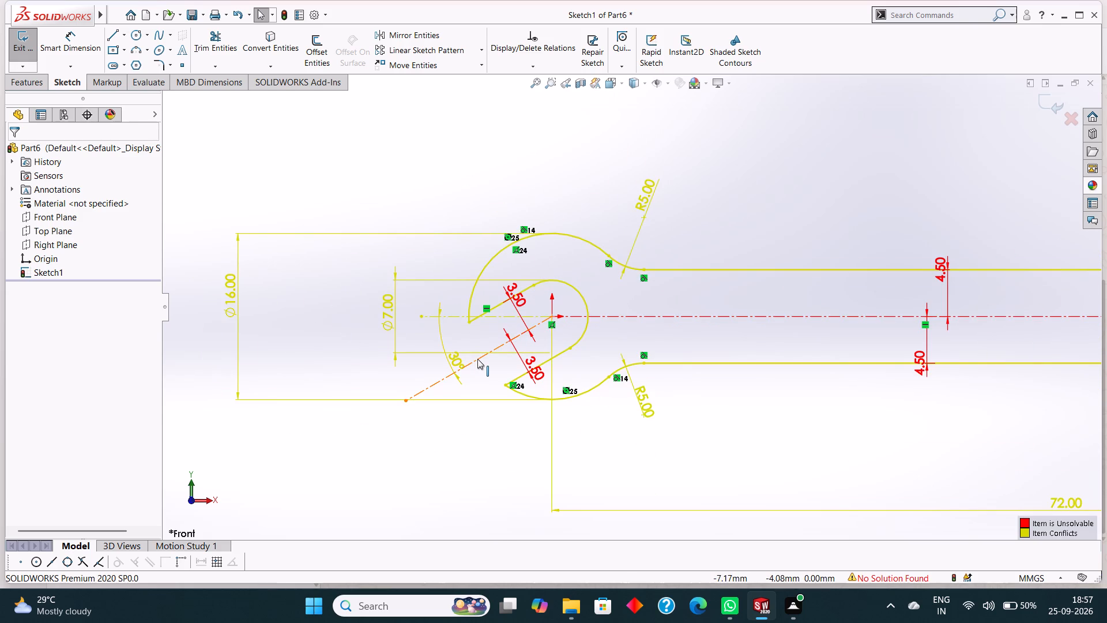
{"action": "right_click", "coordinate": [477, 358]}
{"action": "key", "text": "Escape"}
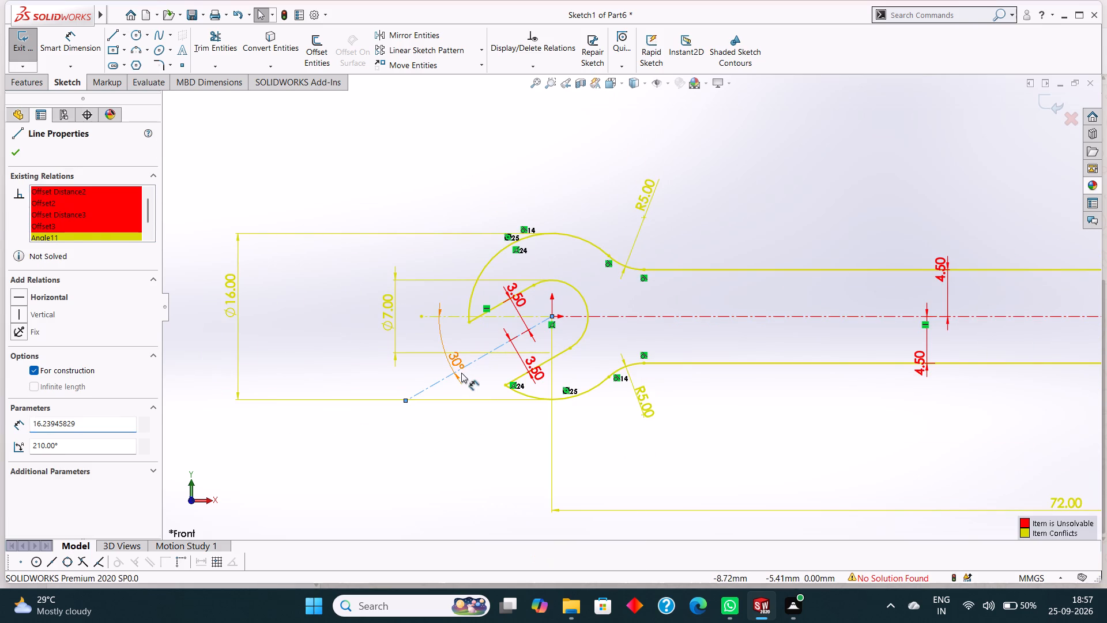
{"action": "key", "text": "Escape"}
{"action": "right_click", "coordinate": [467, 363]}
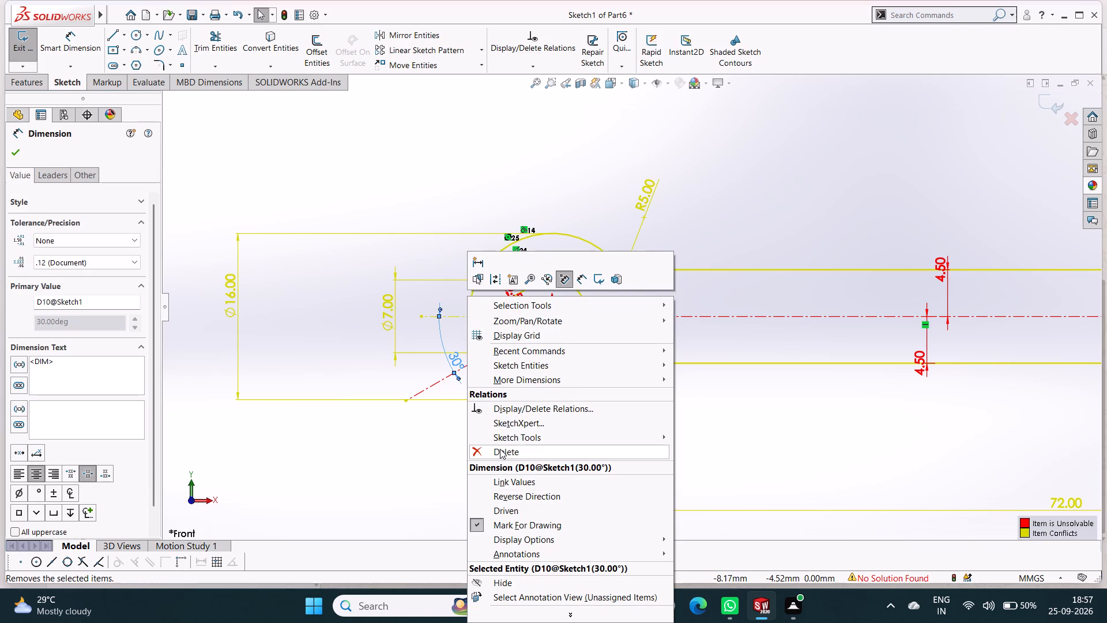
{"action": "left_click", "coordinate": [500, 449]}
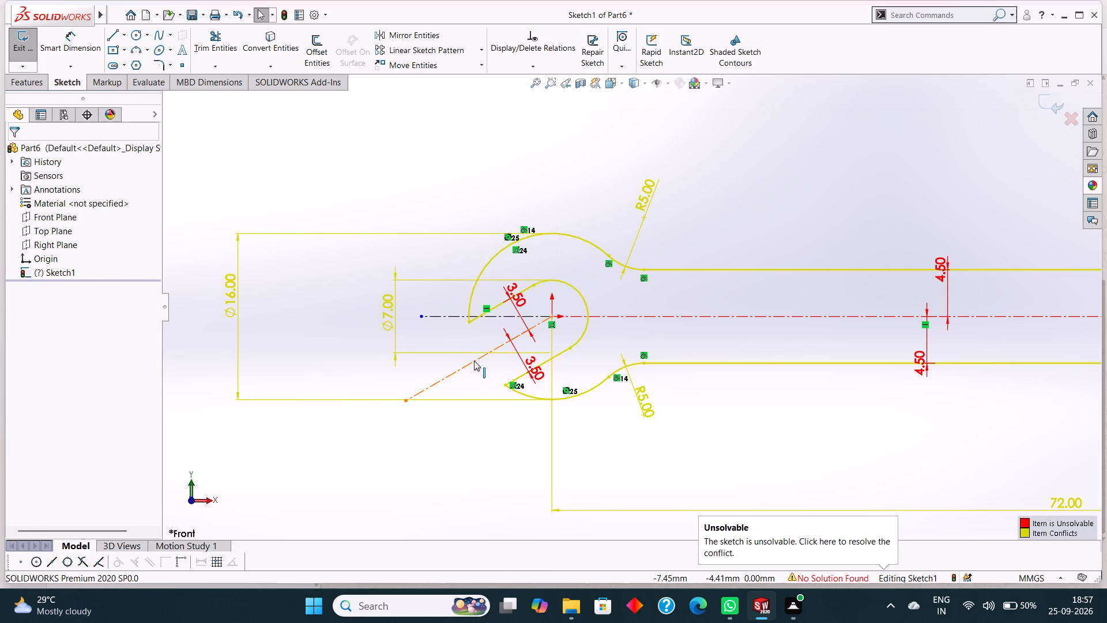
{"action": "right_click", "coordinate": [474, 361]}
{"action": "left_click", "coordinate": [511, 530]}
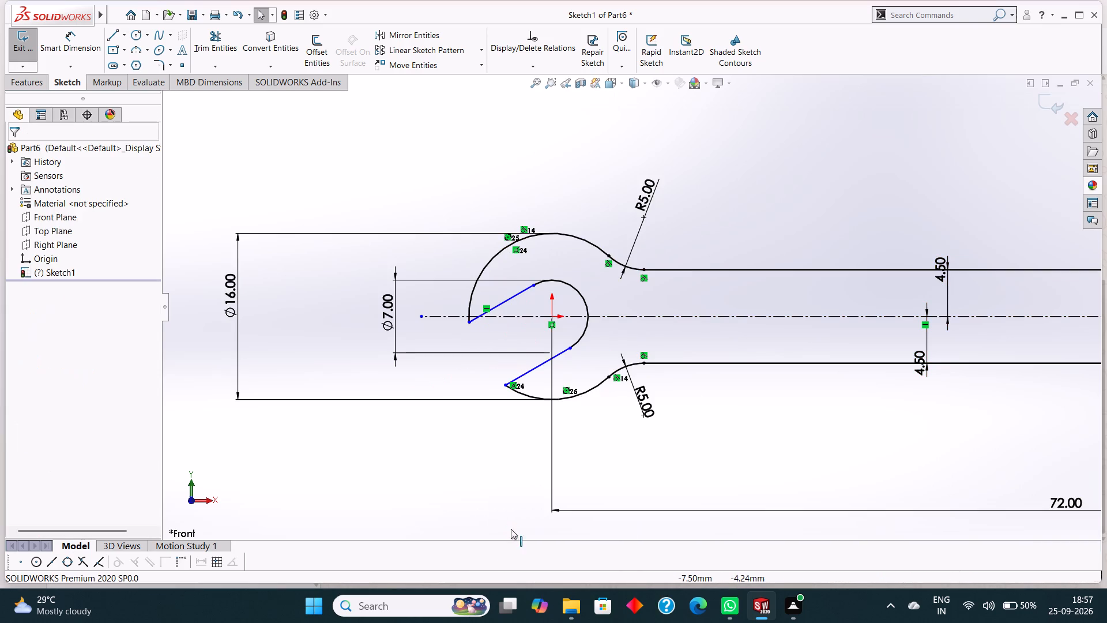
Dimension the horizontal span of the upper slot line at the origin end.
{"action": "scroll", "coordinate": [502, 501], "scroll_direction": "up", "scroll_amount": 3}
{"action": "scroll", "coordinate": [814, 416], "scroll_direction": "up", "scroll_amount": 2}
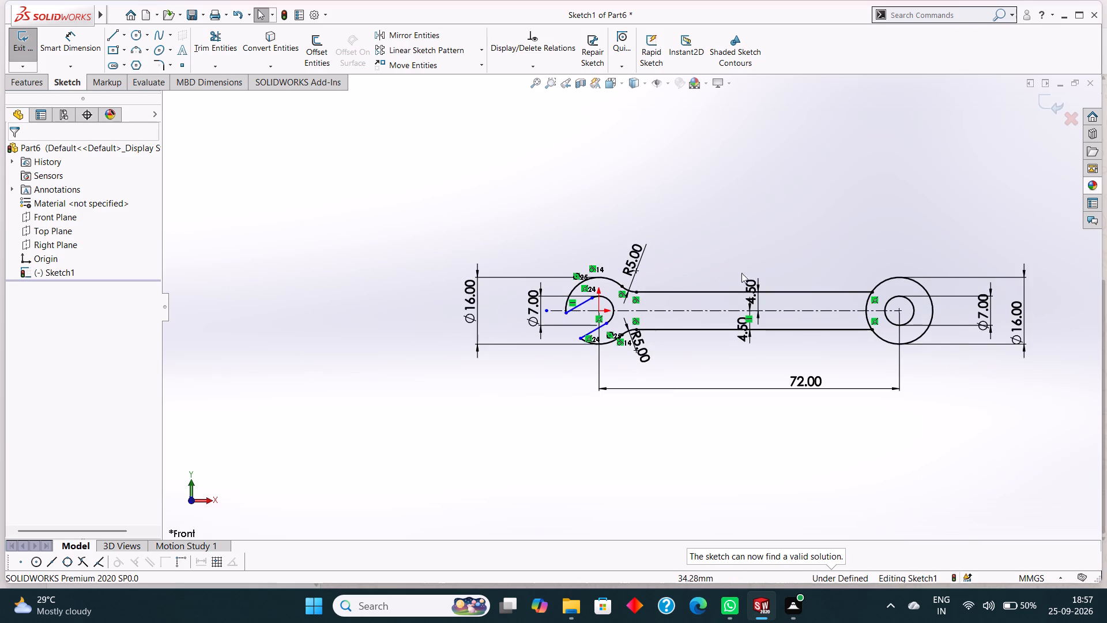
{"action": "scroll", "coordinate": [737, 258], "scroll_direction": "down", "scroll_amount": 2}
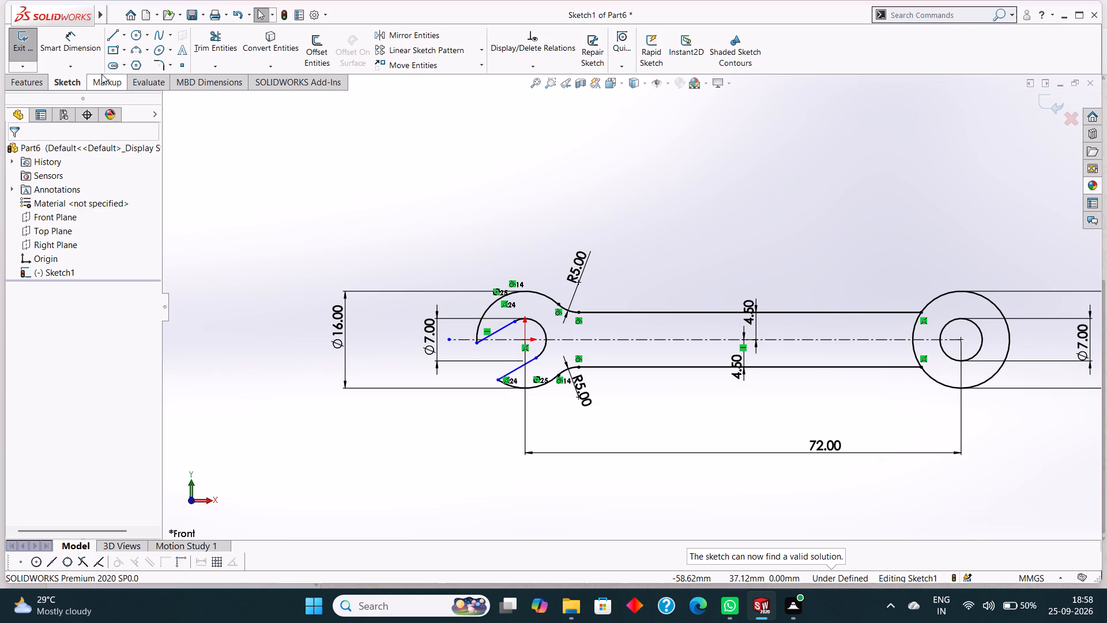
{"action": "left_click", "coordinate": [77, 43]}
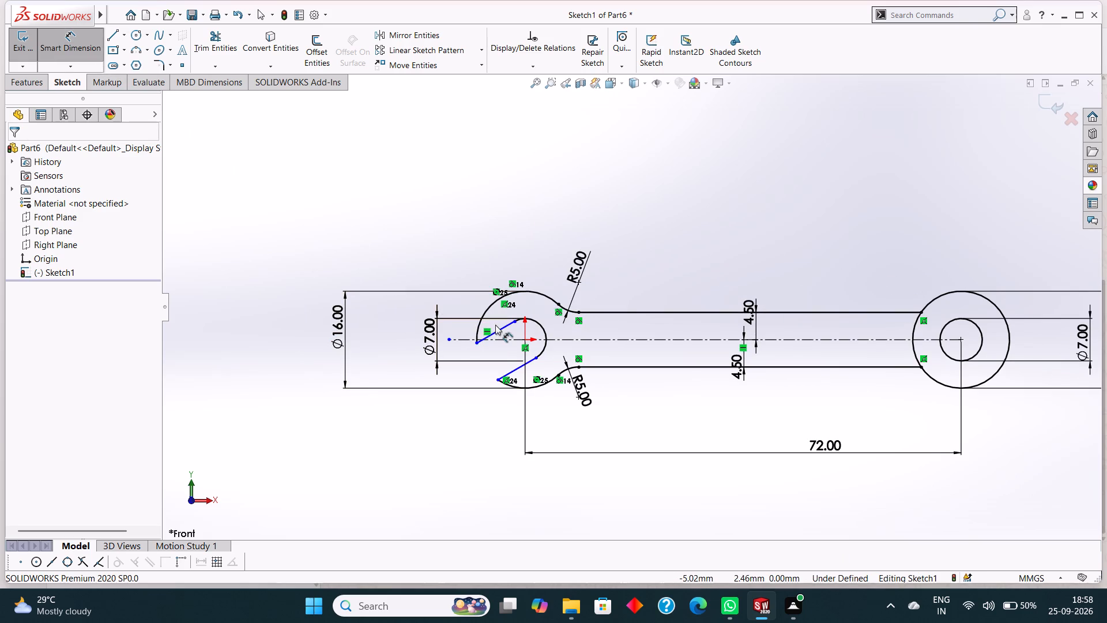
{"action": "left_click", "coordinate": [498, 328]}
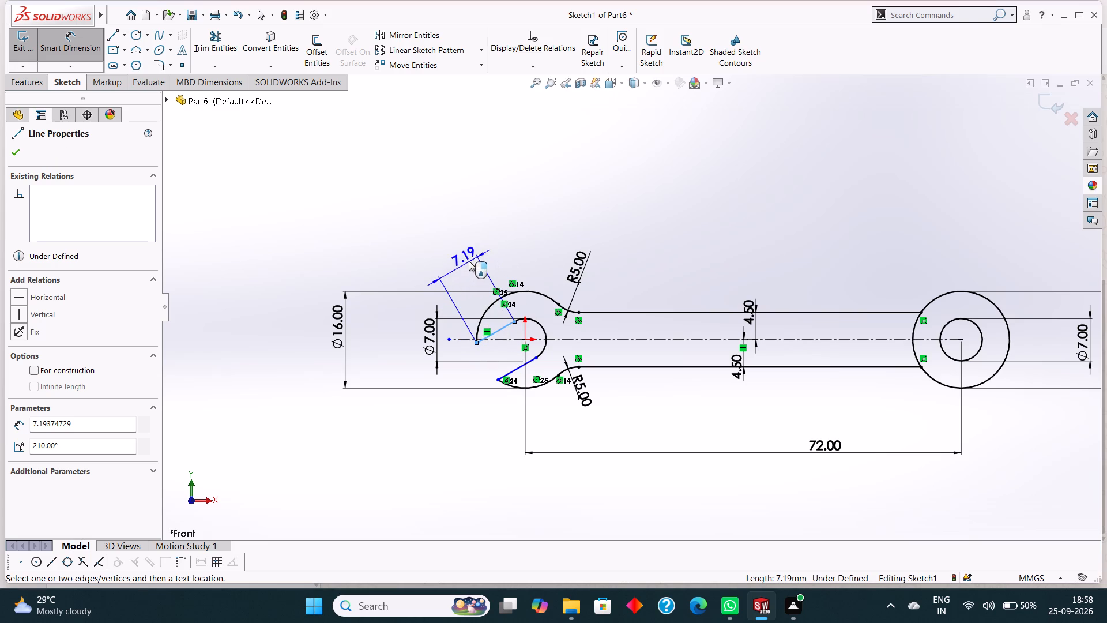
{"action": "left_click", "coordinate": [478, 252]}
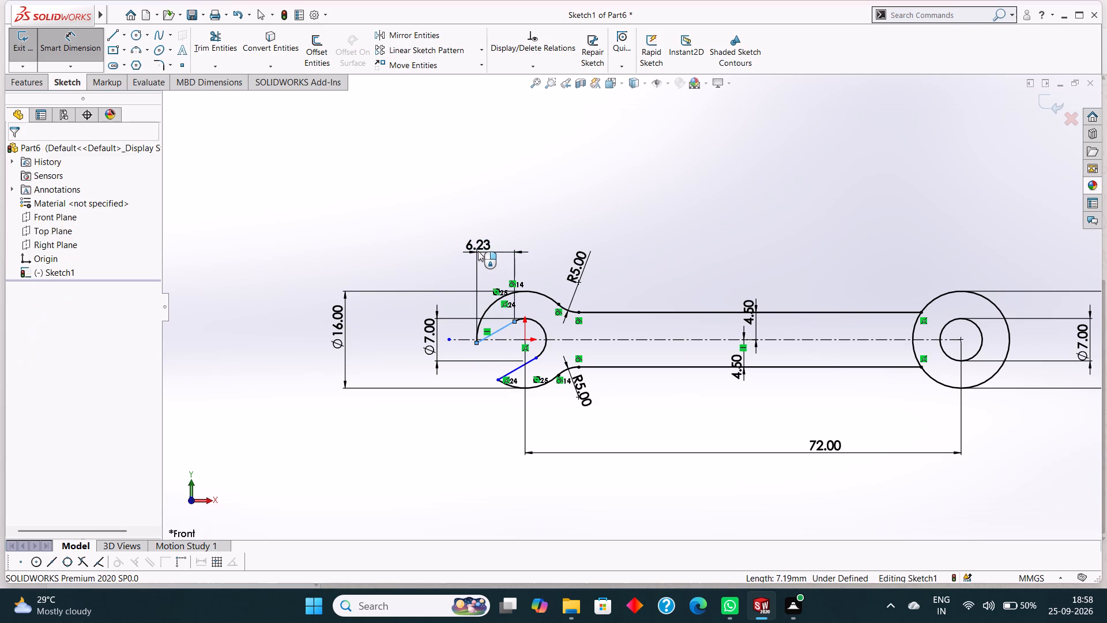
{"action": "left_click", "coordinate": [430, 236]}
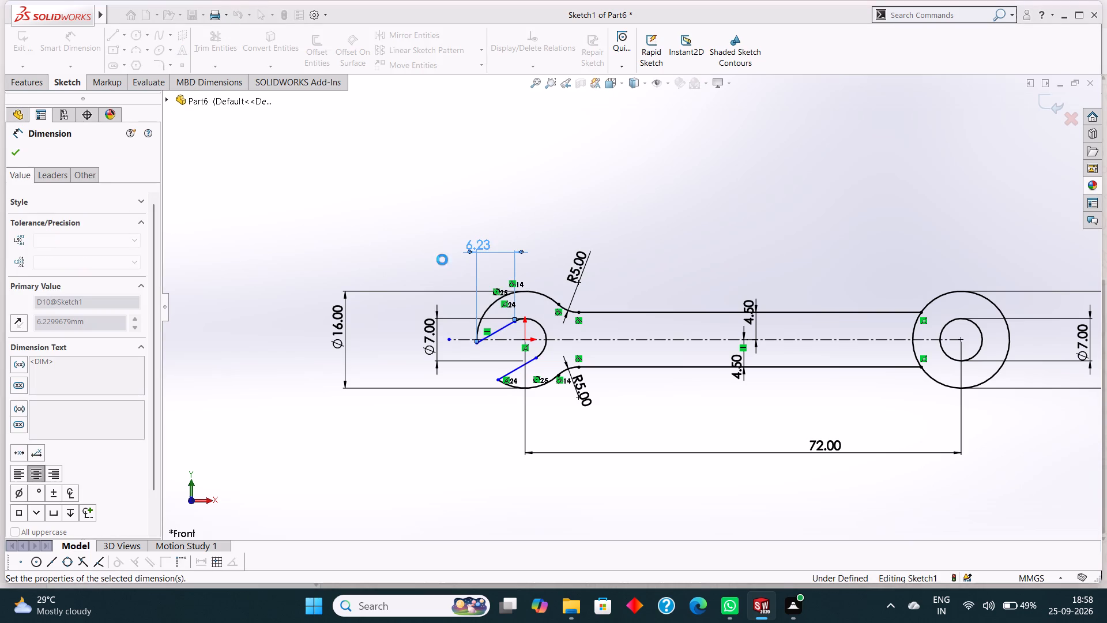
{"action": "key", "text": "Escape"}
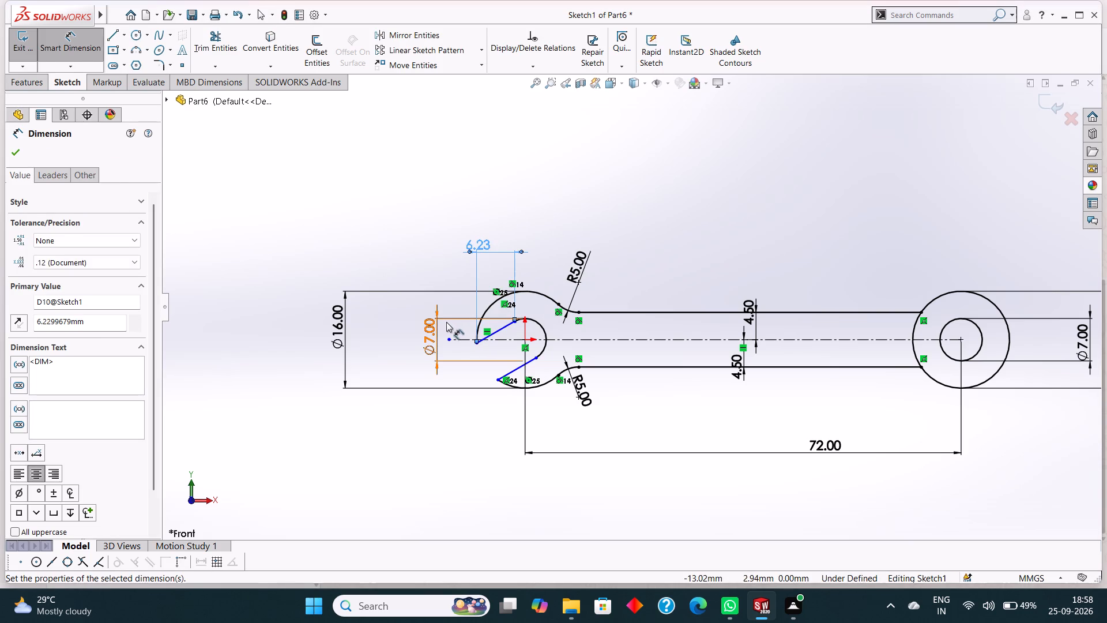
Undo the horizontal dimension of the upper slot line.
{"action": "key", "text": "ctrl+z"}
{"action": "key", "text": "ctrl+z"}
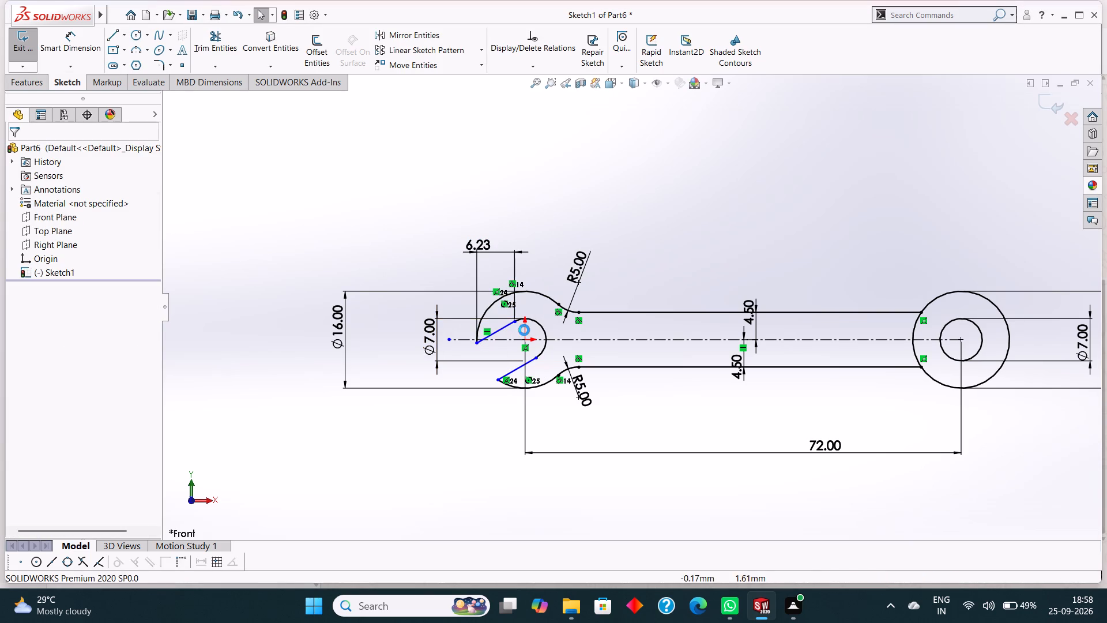
Dimension the horizontal distance from the origin to the outer end of the upper slot line, accepting the current value.
{"action": "left_click", "coordinate": [84, 52]}
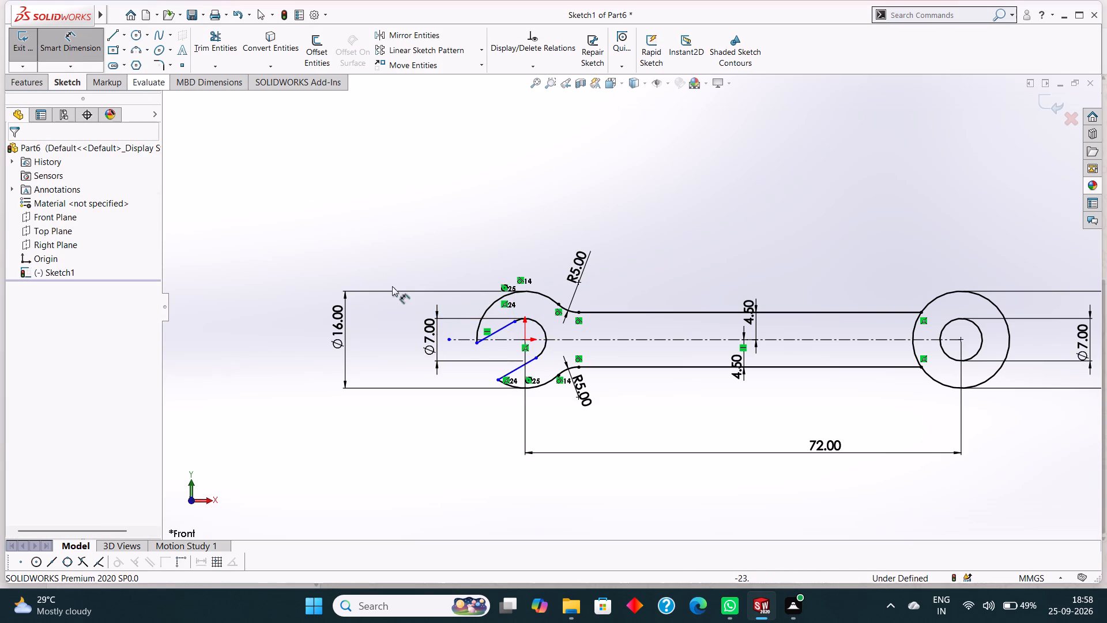
{"action": "left_click", "coordinate": [526, 338]}
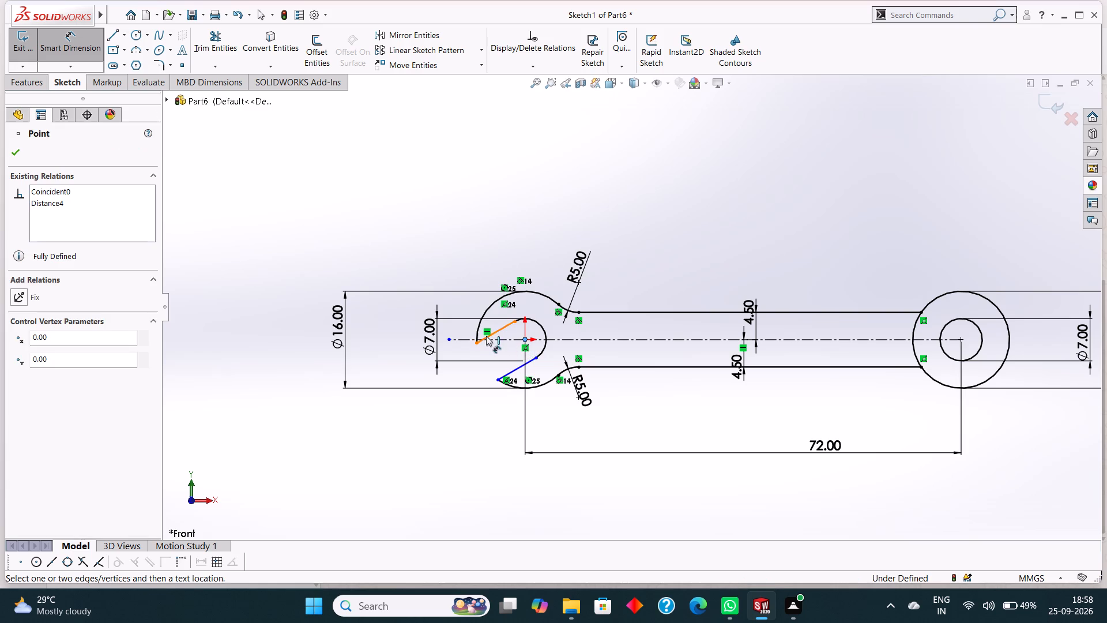
{"action": "left_click", "coordinate": [477, 345]}
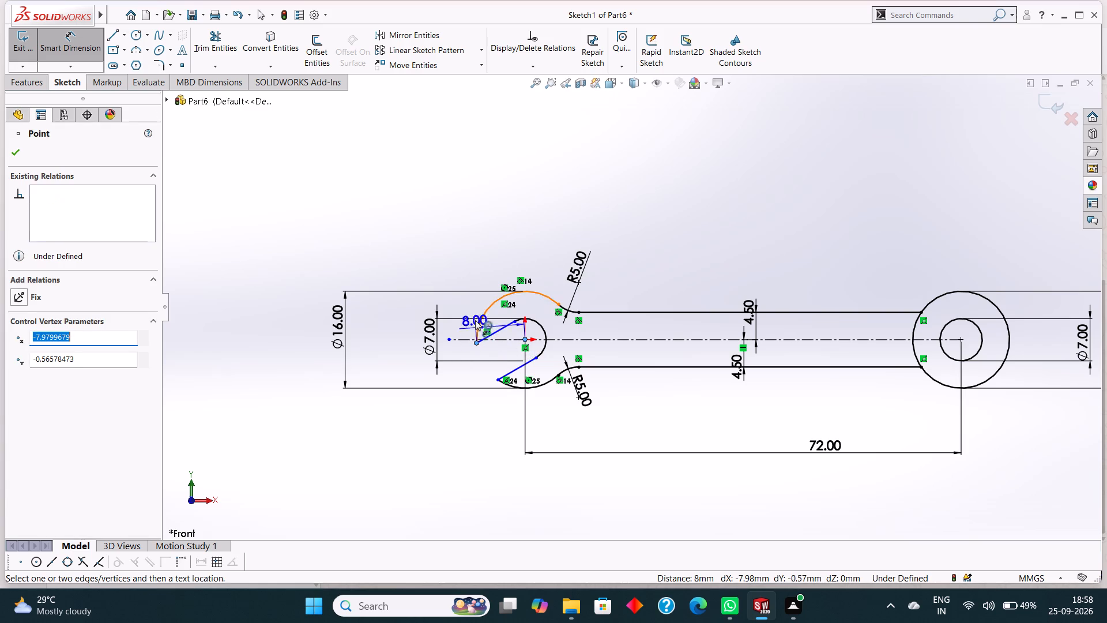
{"action": "left_click", "coordinate": [487, 217]}
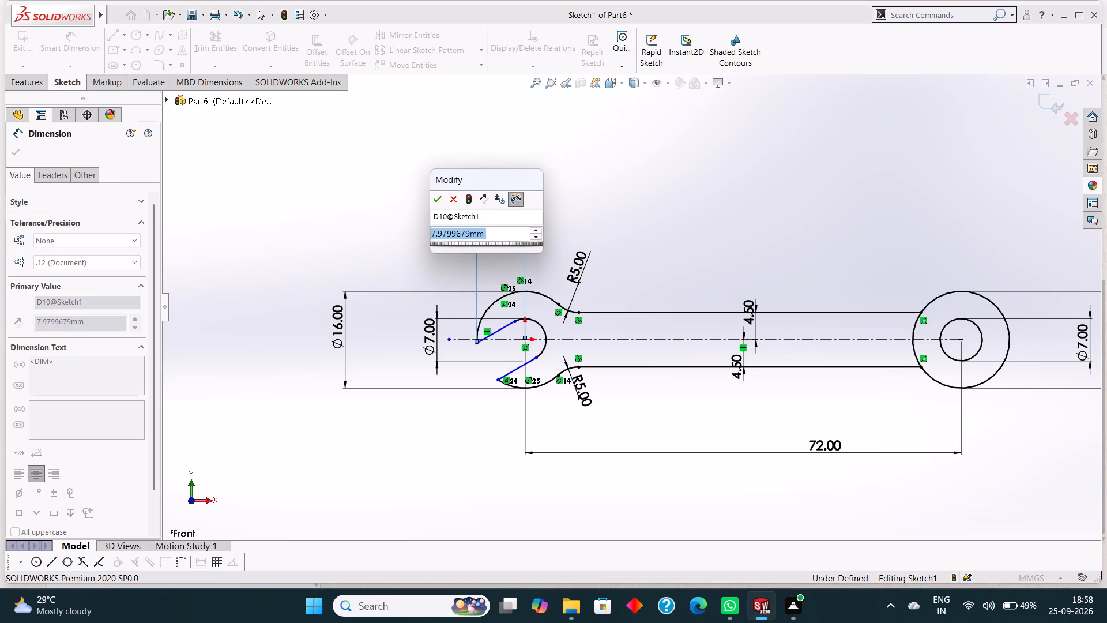
{"action": "left_click", "coordinate": [435, 199]}
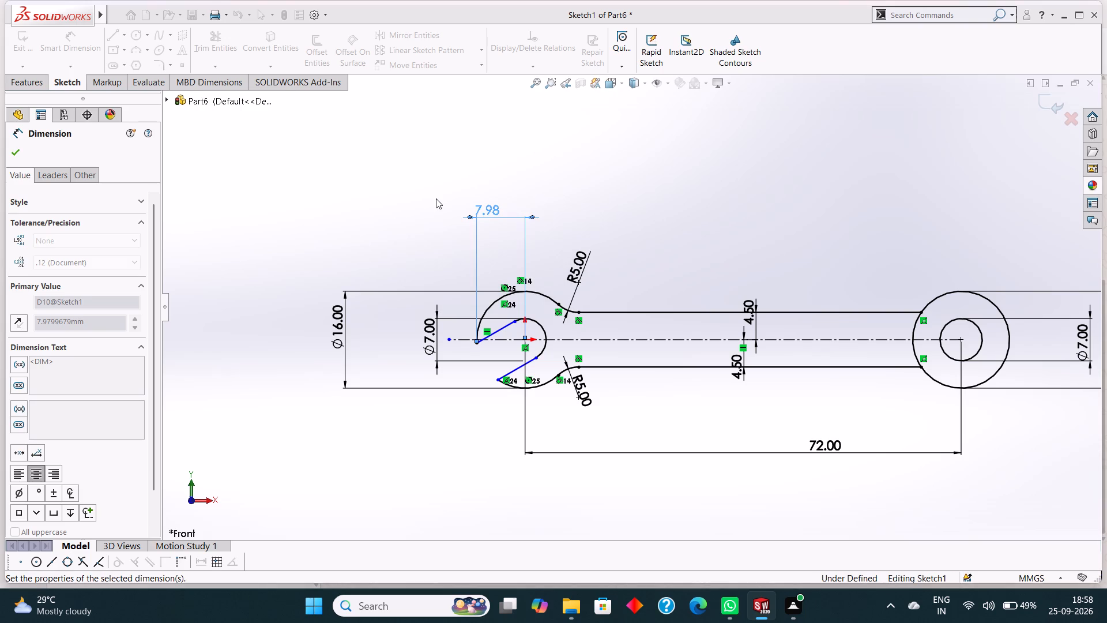
{"action": "scroll", "coordinate": [529, 314], "scroll_direction": "down", "scroll_amount": 1}
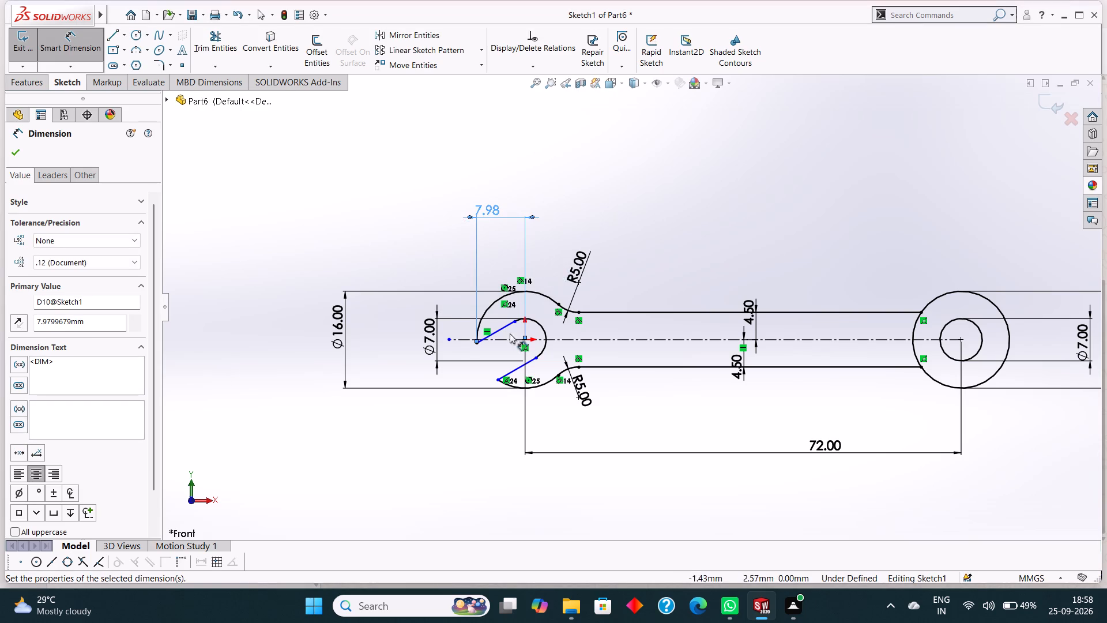
{"action": "scroll", "coordinate": [510, 333], "scroll_direction": "down", "scroll_amount": 5}
{"action": "scroll", "coordinate": [479, 369], "scroll_direction": "down", "scroll_amount": 6}
{"action": "scroll", "coordinate": [500, 327], "scroll_direction": "down", "scroll_amount": 3}
{"action": "scroll", "coordinate": [507, 324], "scroll_direction": "up", "scroll_amount": 5}
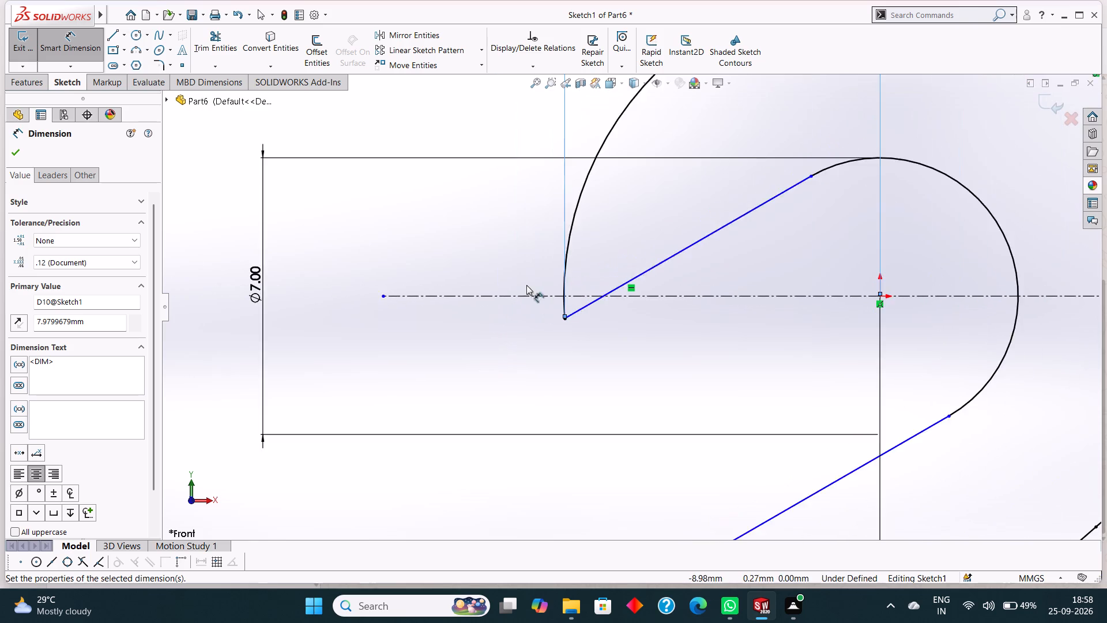
{"action": "scroll", "coordinate": [526, 285], "scroll_direction": "up", "scroll_amount": 14}
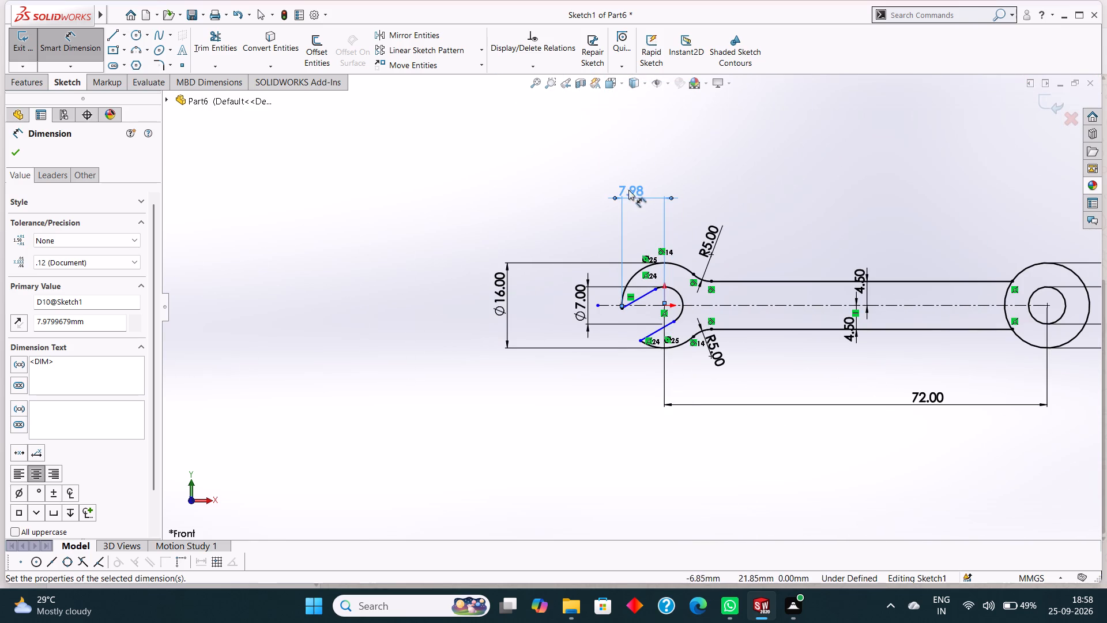
{"action": "left_click", "coordinate": [8, 155]}
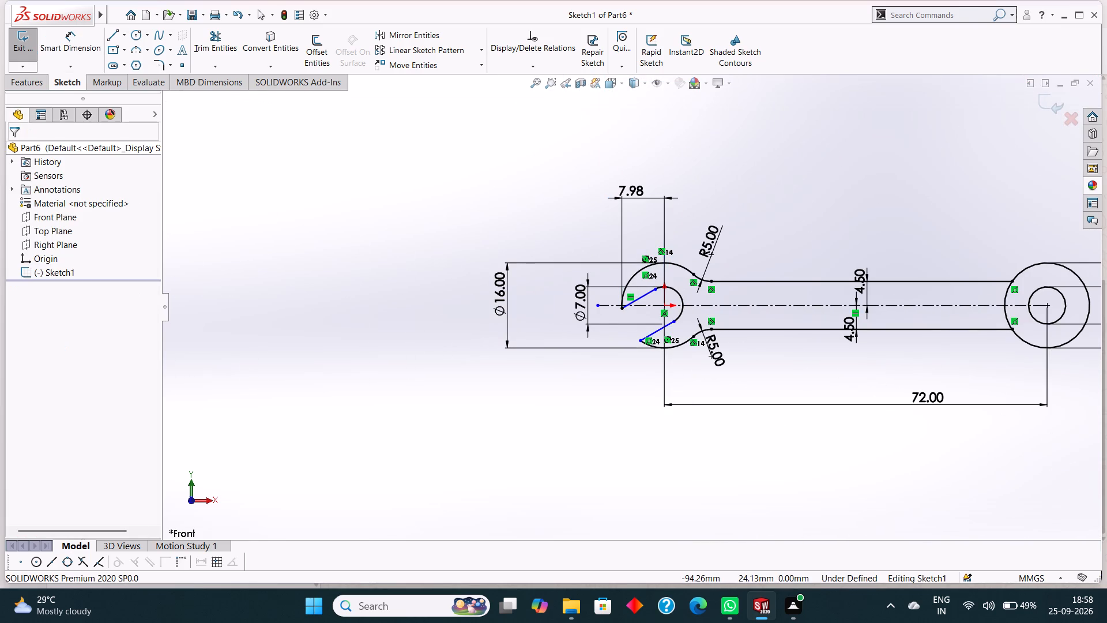
Dimension the vertical distance from the origin to the outer end of the lower slot line, accepting the current value.
{"action": "left_click", "coordinate": [76, 43]}
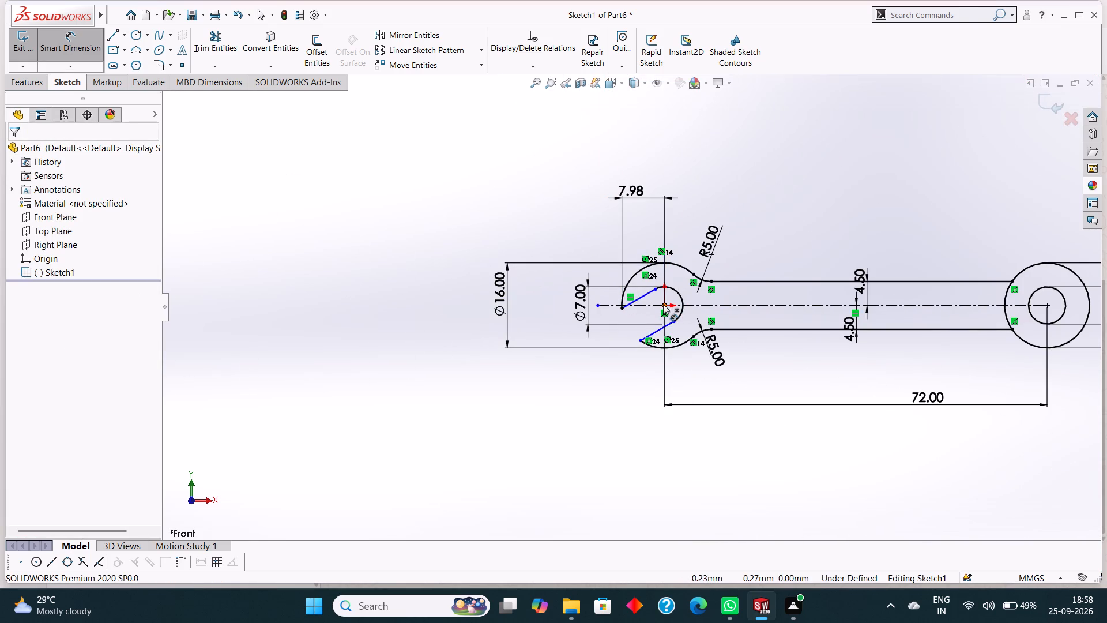
{"action": "left_click", "coordinate": [663, 304]}
{"action": "left_click", "coordinate": [641, 341]}
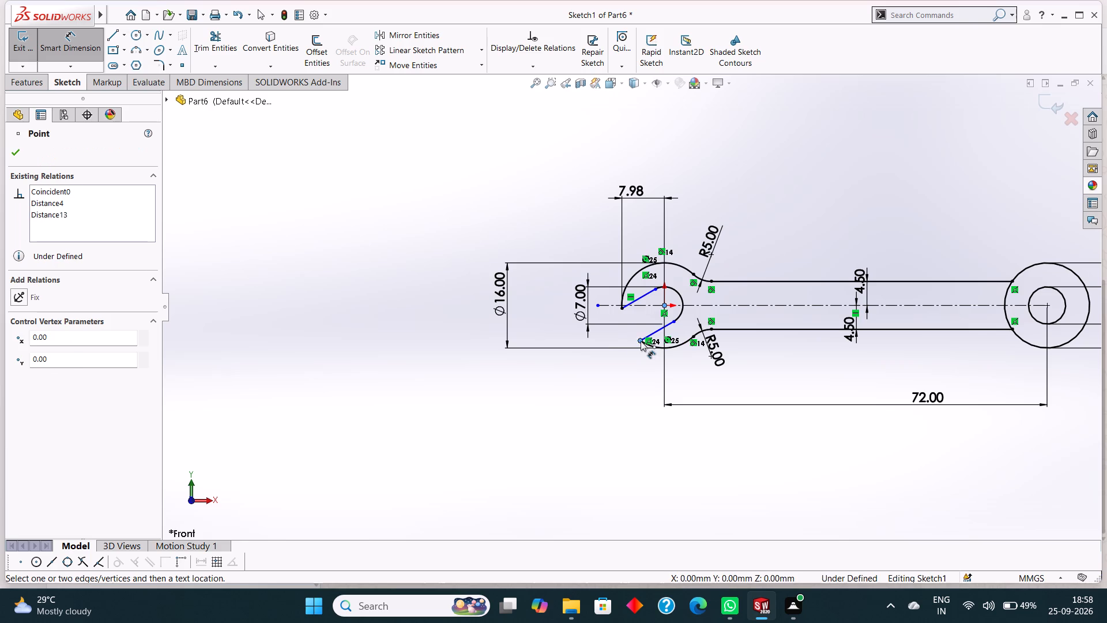
{"action": "left_click", "coordinate": [609, 328]}
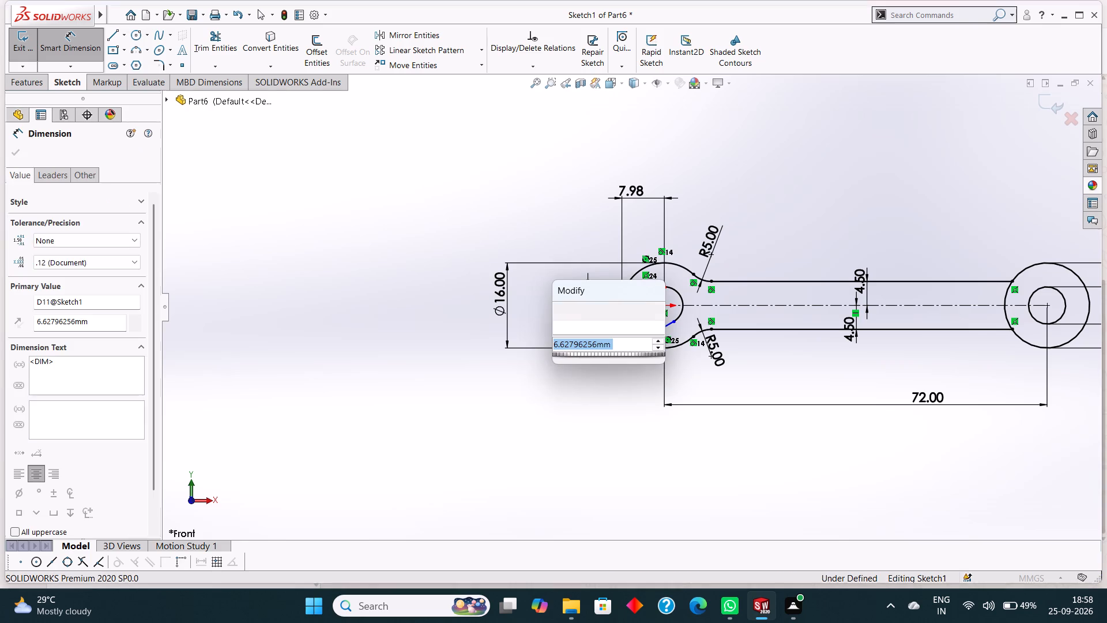
{"action": "left_click", "coordinate": [558, 306]}
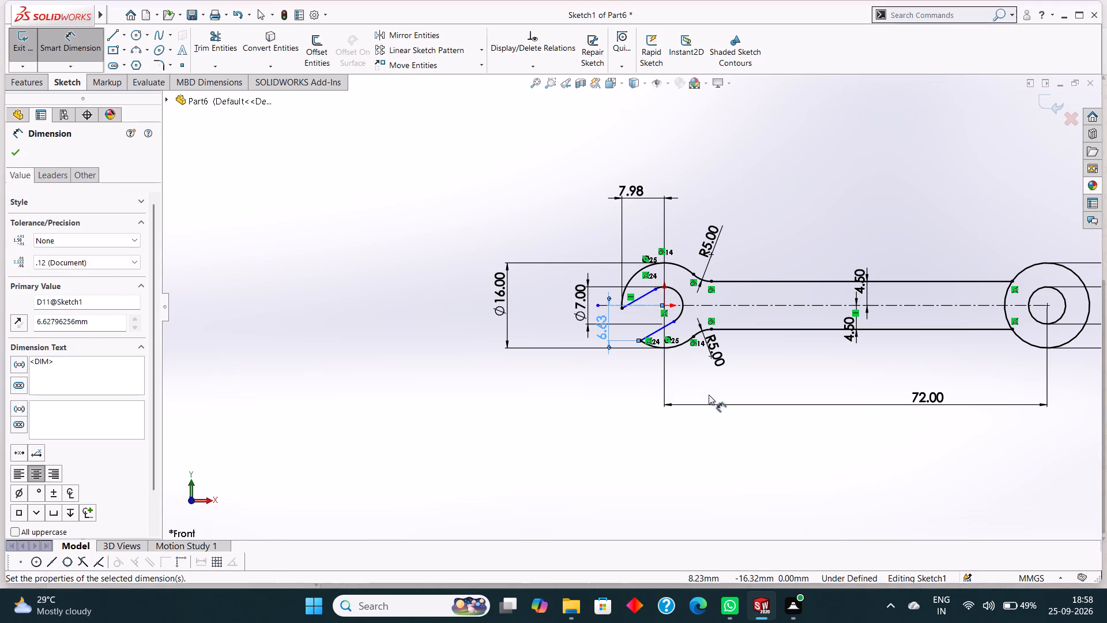
{"action": "left_click", "coordinate": [14, 152]}
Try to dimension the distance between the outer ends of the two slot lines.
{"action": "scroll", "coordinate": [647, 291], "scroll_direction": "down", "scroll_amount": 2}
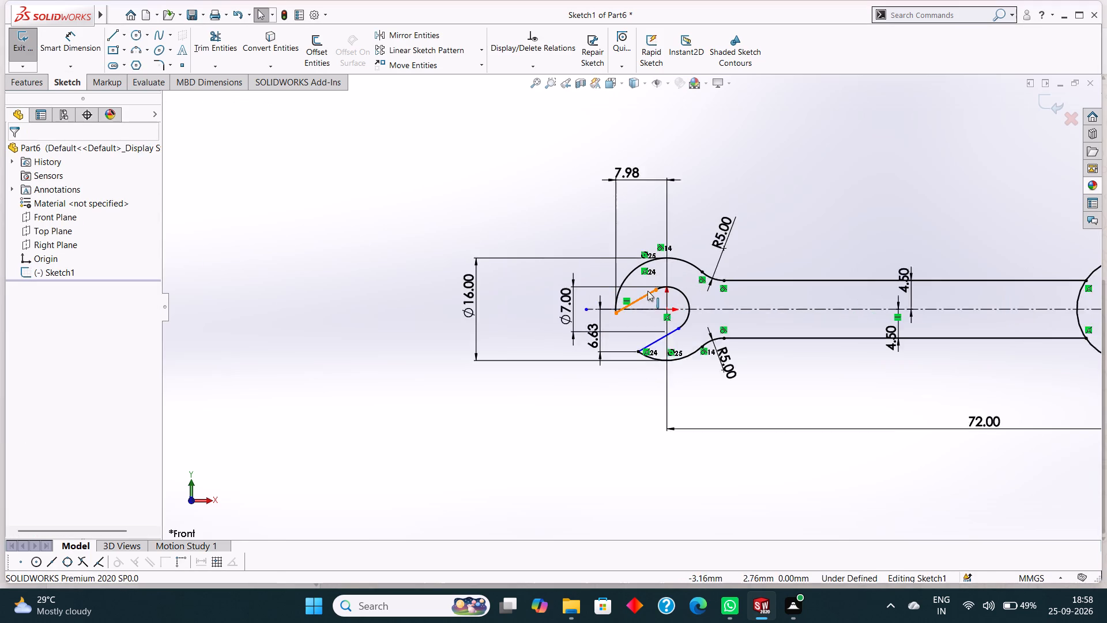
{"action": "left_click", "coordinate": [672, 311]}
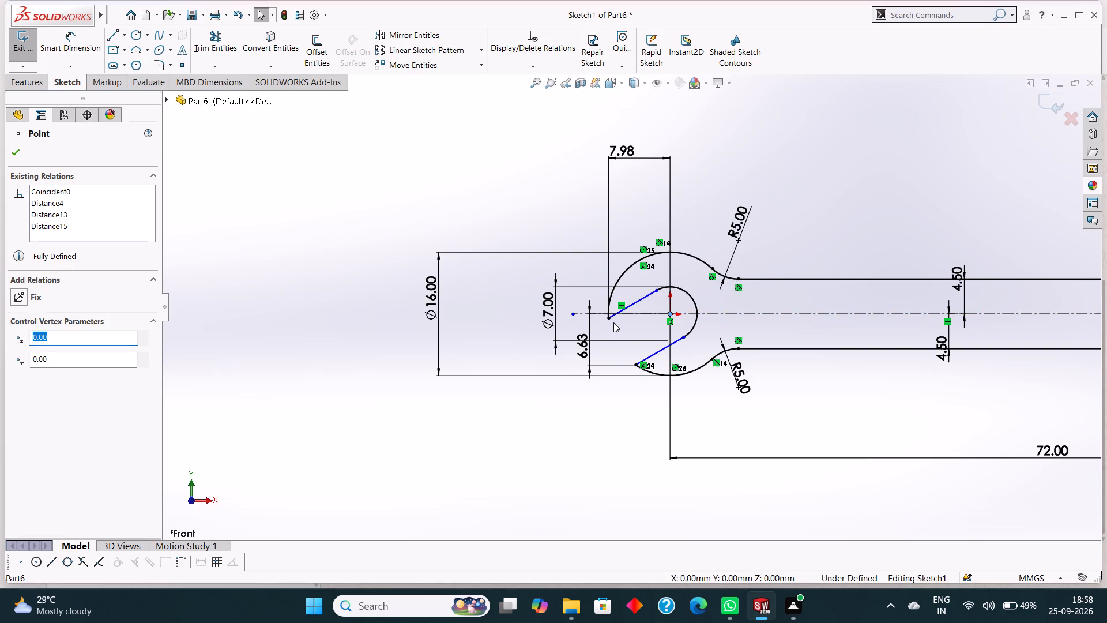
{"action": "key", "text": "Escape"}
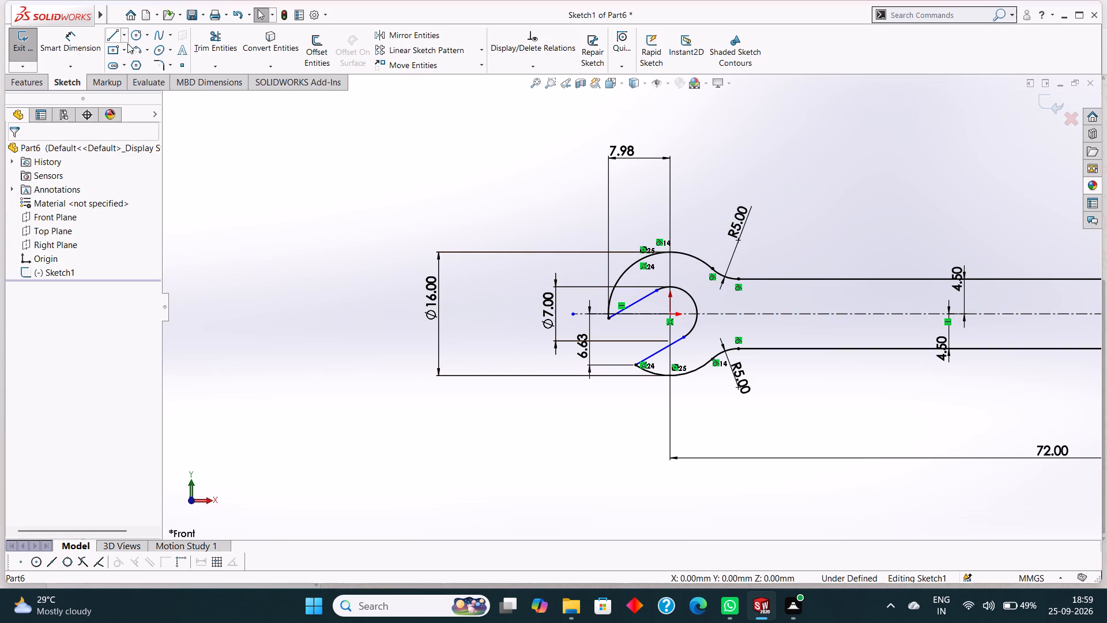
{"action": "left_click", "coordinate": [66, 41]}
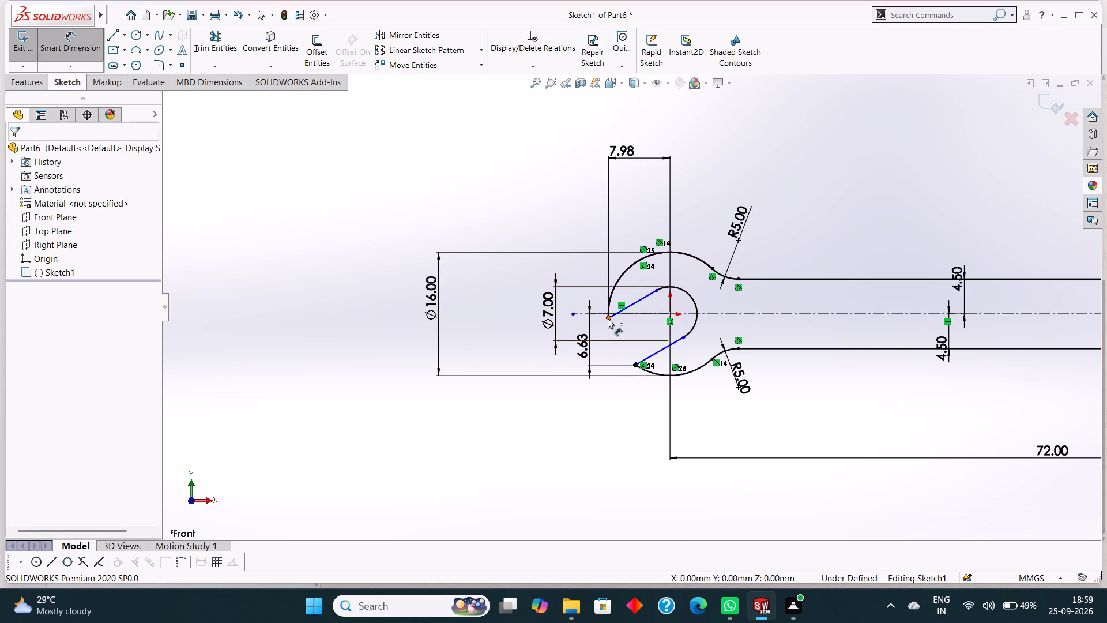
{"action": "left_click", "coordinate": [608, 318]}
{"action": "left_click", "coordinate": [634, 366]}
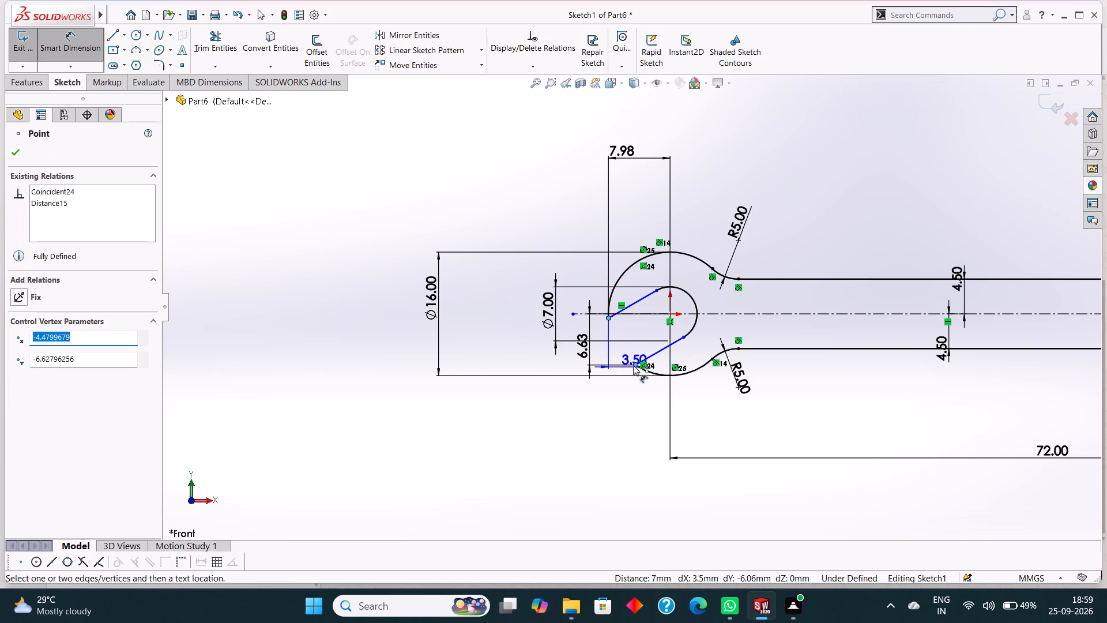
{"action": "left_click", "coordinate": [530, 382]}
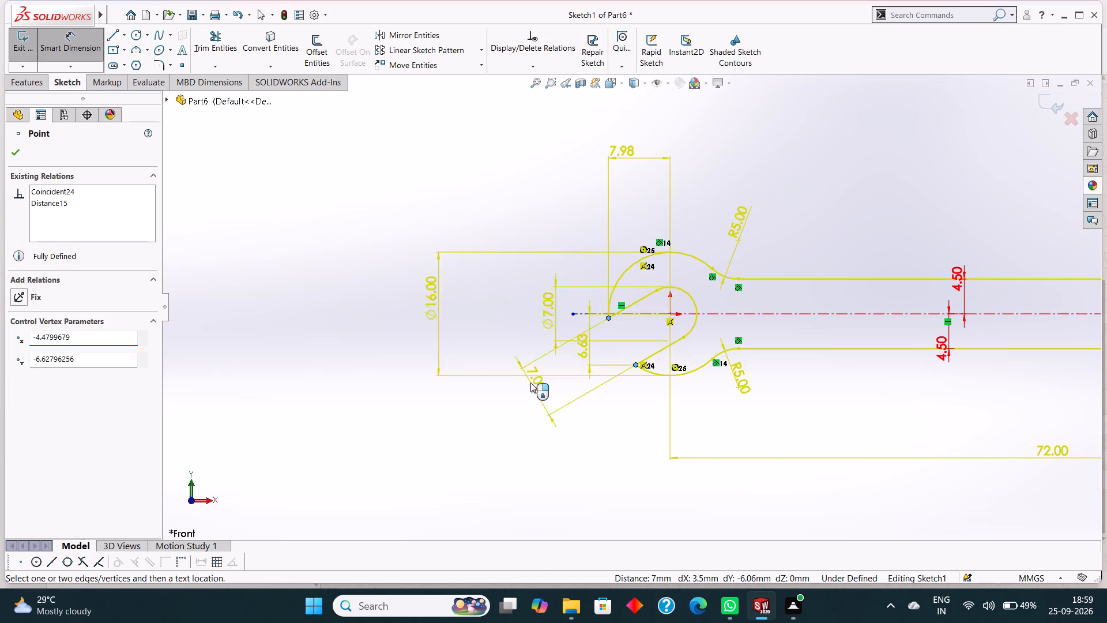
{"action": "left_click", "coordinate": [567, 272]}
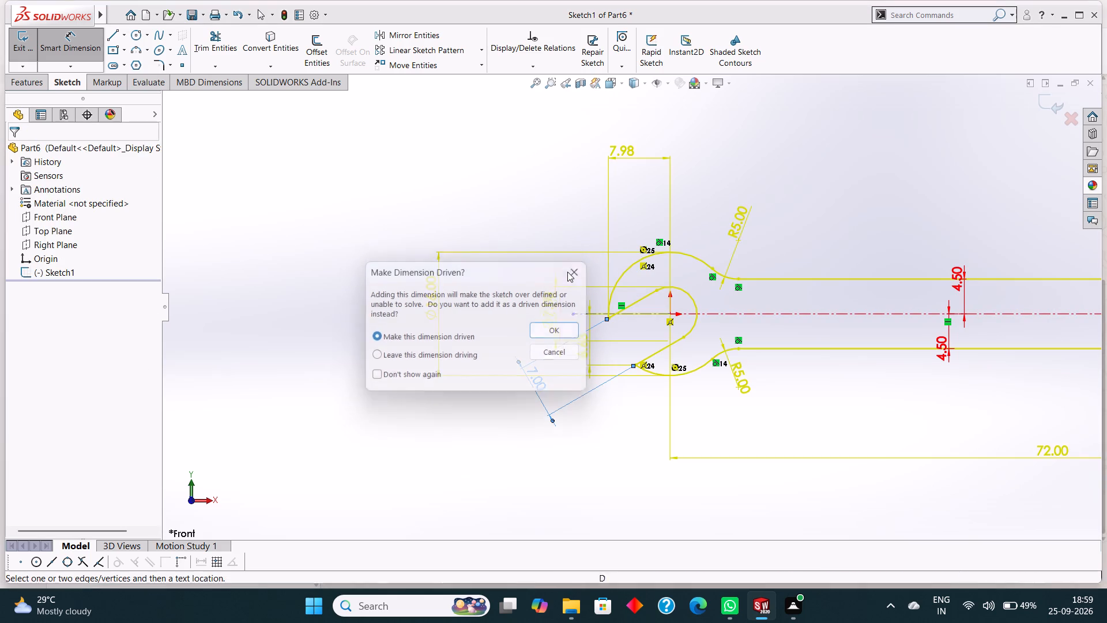
Dimension the horizontal distance from the origin to the inner end of the upper slot line, accepting the current value.
{"action": "left_click", "coordinate": [668, 313]}
{"action": "left_click", "coordinate": [656, 290]}
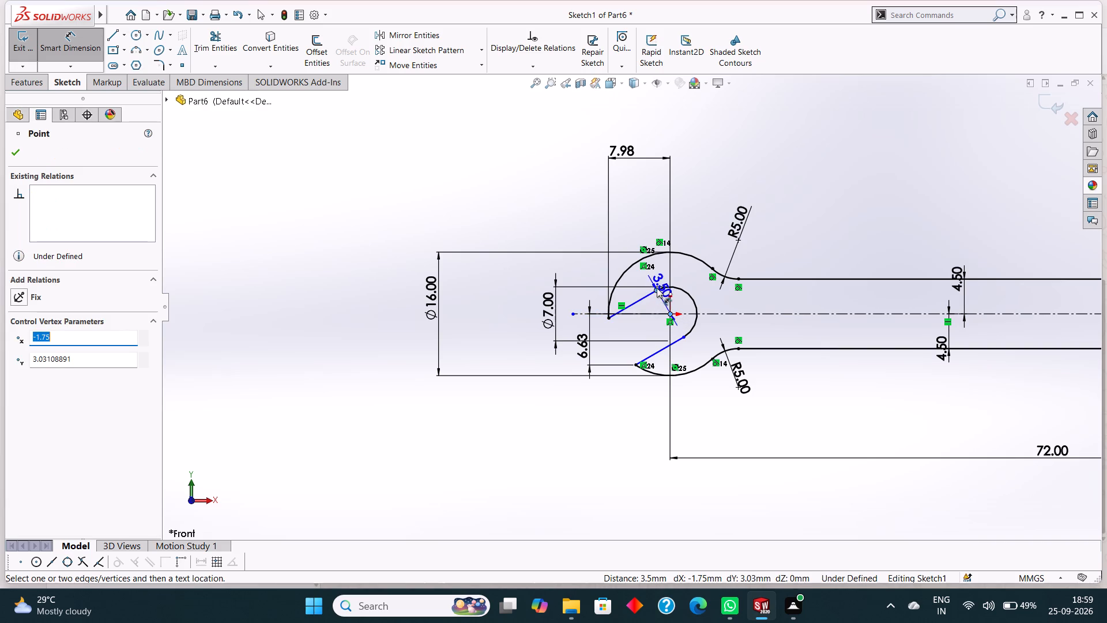
{"action": "left_click", "coordinate": [660, 276]}
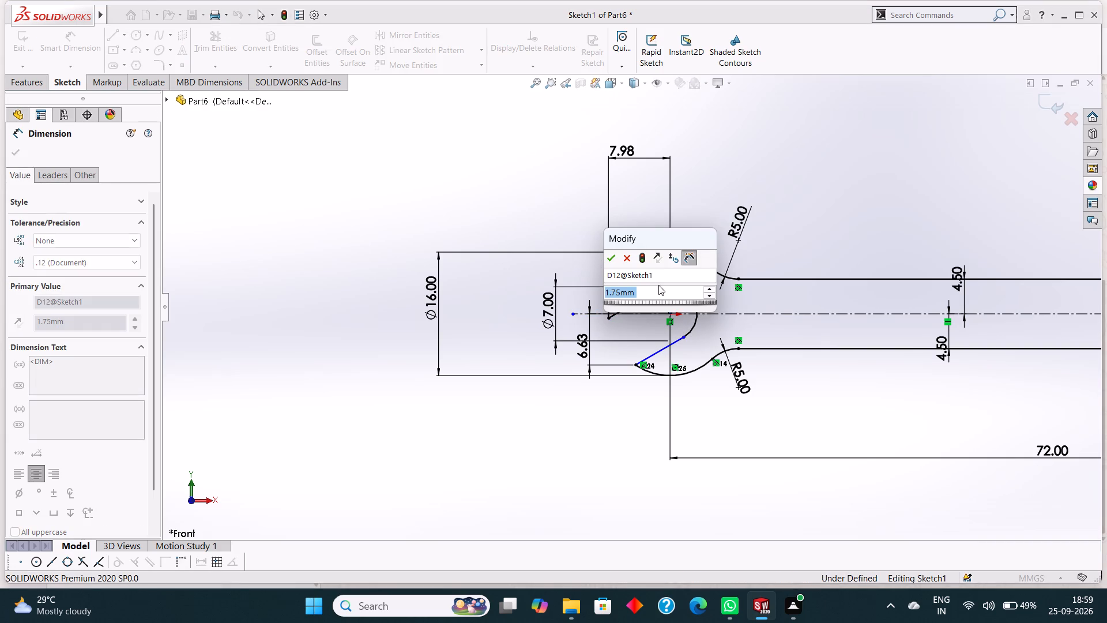
{"action": "left_click", "coordinate": [609, 262]}
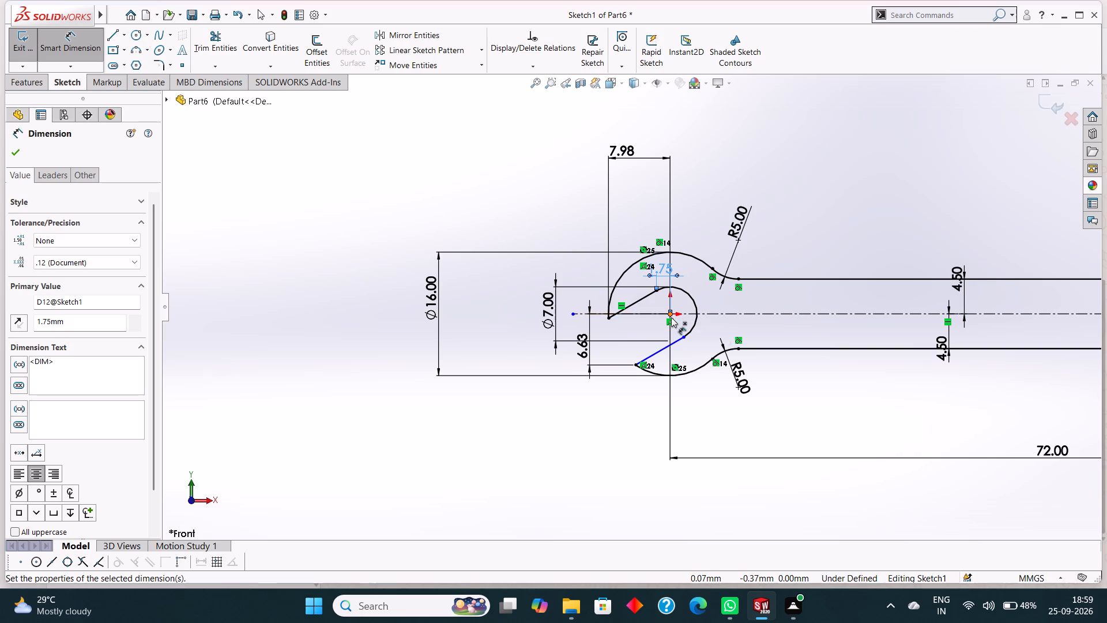
Dimension the vertical distance from the origin to the inner end of the lower slot line, accepting the current value.
{"action": "left_click", "coordinate": [671, 317]}
{"action": "left_click", "coordinate": [684, 336]}
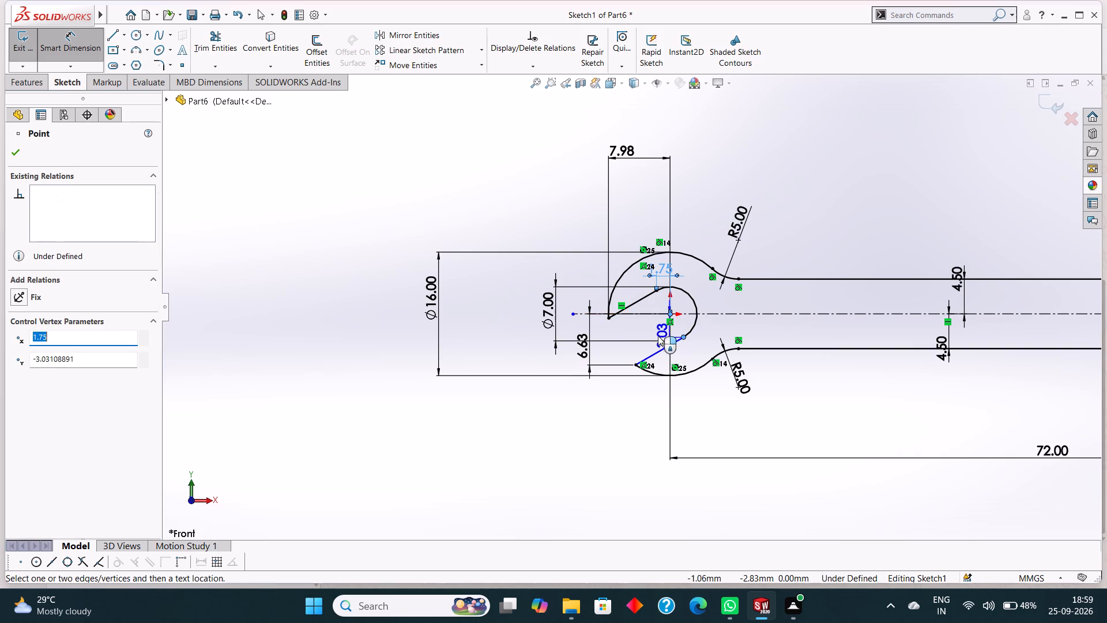
{"action": "left_click", "coordinate": [657, 335]}
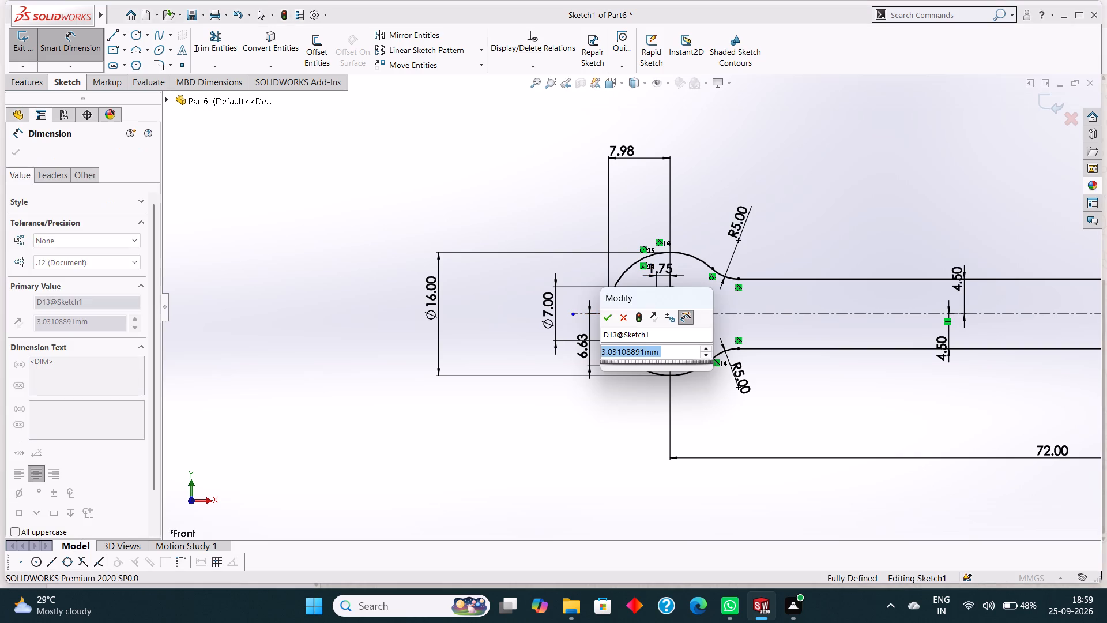
{"action": "left_click", "coordinate": [607, 315]}
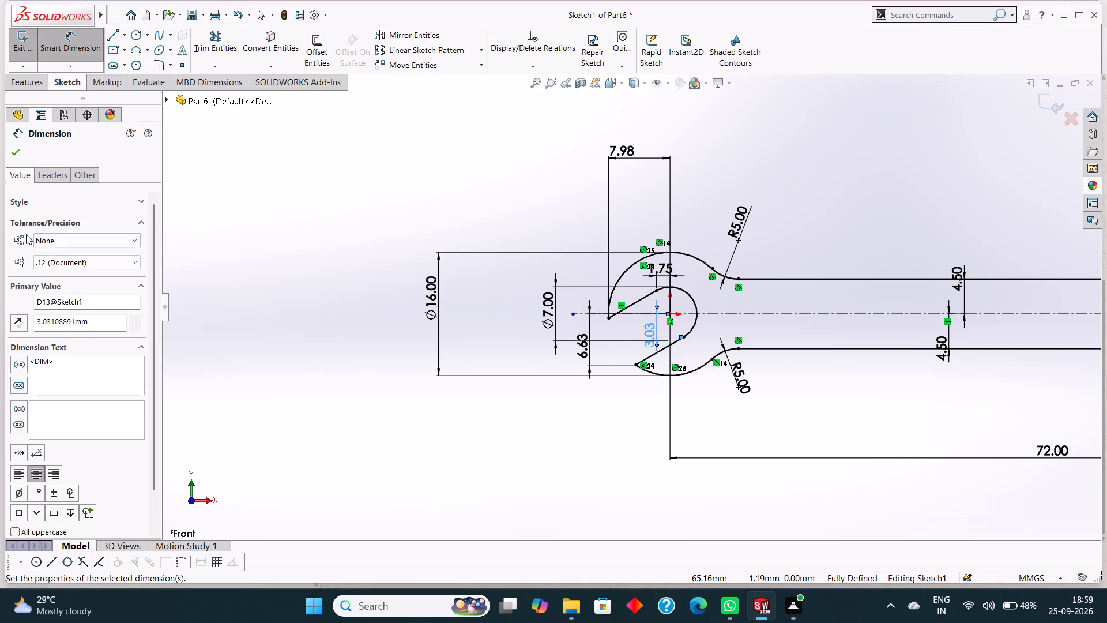
{"action": "left_click", "coordinate": [14, 158]}
Delete the 7 mm hole circle inside the closed 16 mm end, together with its diameter dimension.
{"action": "scroll", "coordinate": [695, 371], "scroll_direction": "up", "scroll_amount": 3}
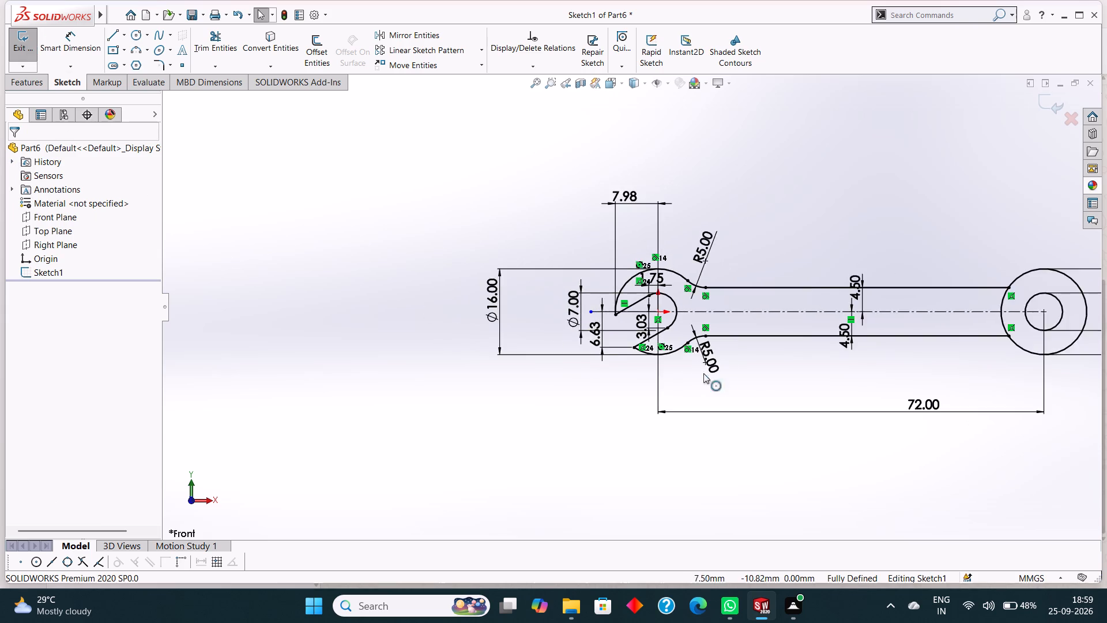
{"action": "scroll", "coordinate": [715, 377], "scroll_direction": "up", "scroll_amount": 3}
{"action": "scroll", "coordinate": [863, 377], "scroll_direction": "down", "scroll_amount": 3}
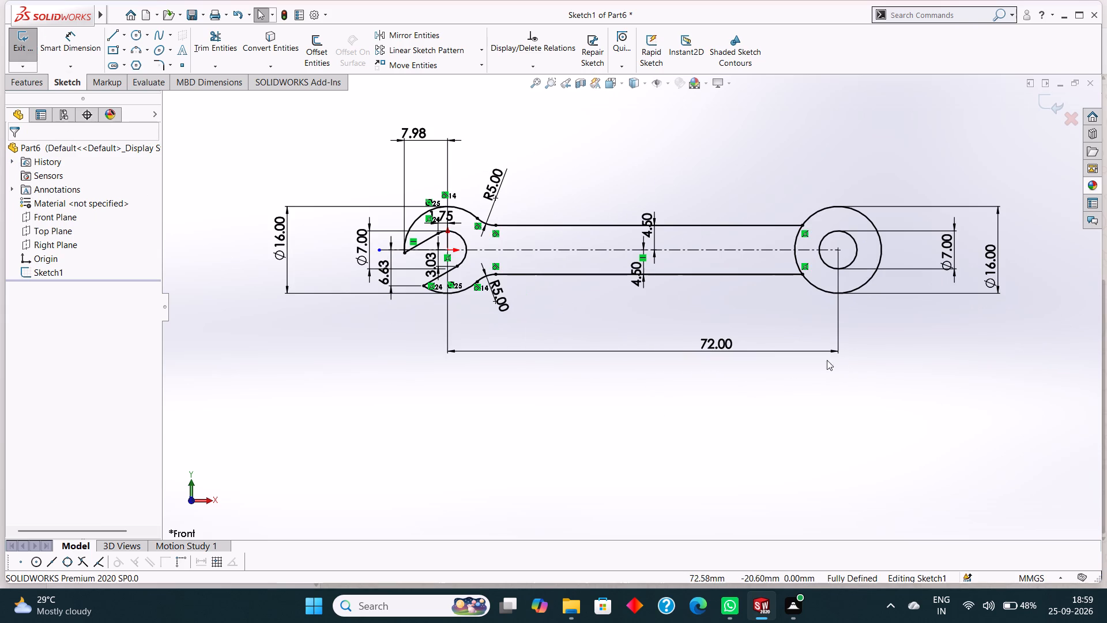
{"action": "scroll", "coordinate": [577, 286], "scroll_direction": "down", "scroll_amount": 1}
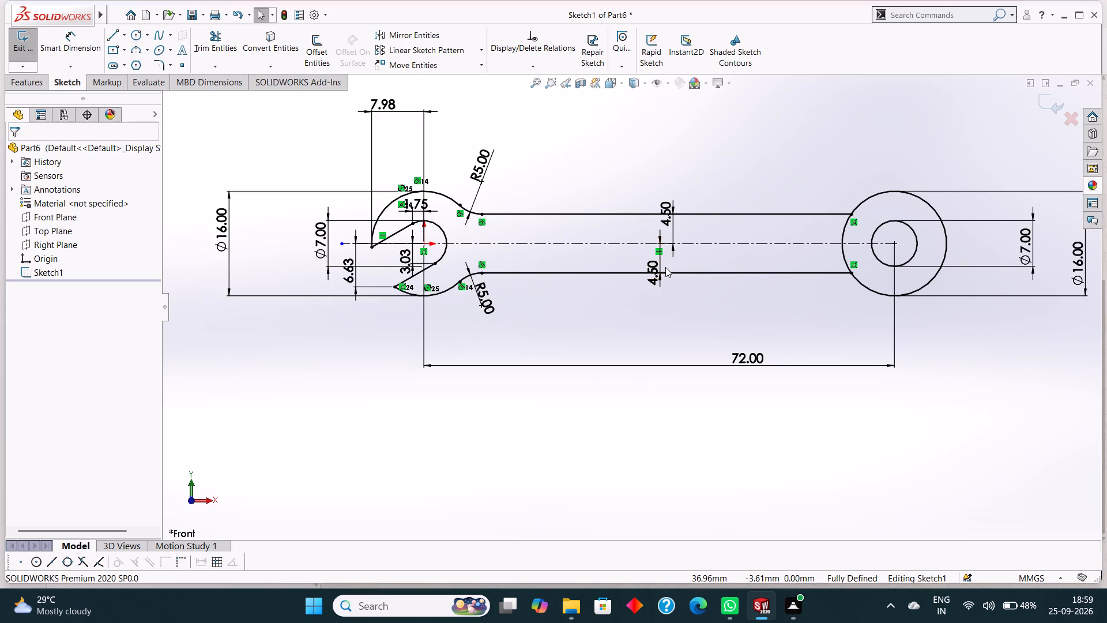
{"action": "right_click", "coordinate": [895, 222]}
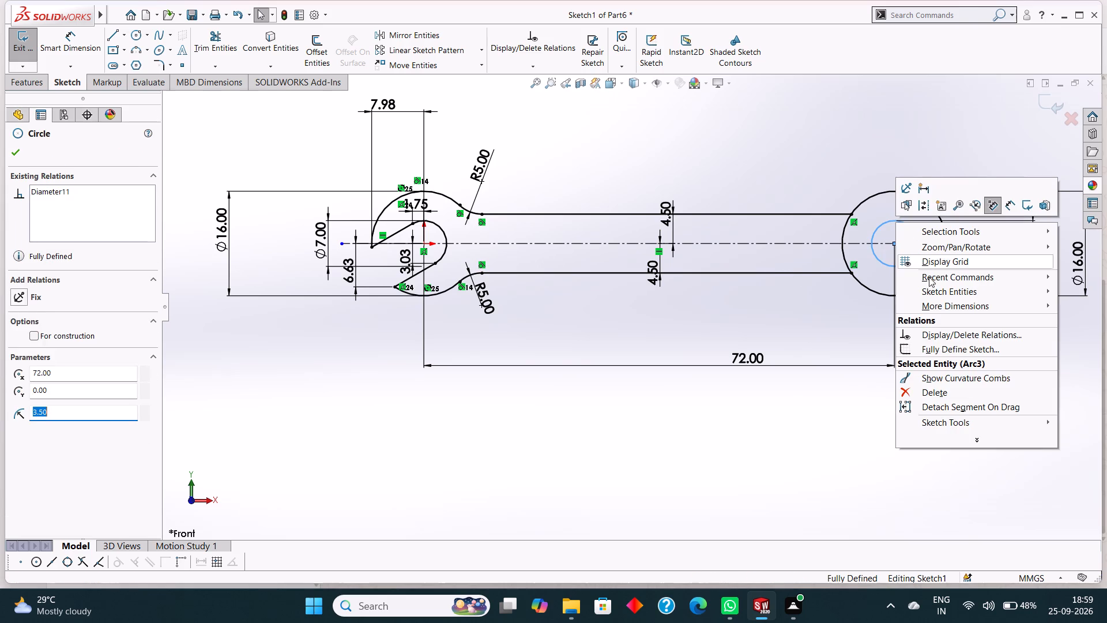
{"action": "left_click", "coordinate": [944, 392]}
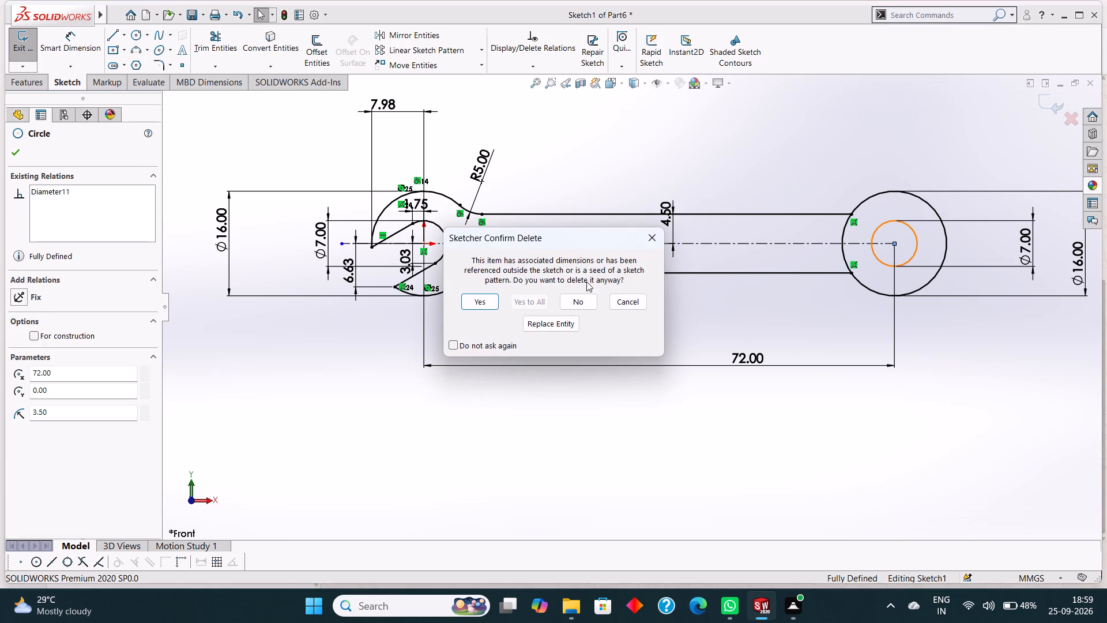
{"action": "left_click", "coordinate": [477, 307]}
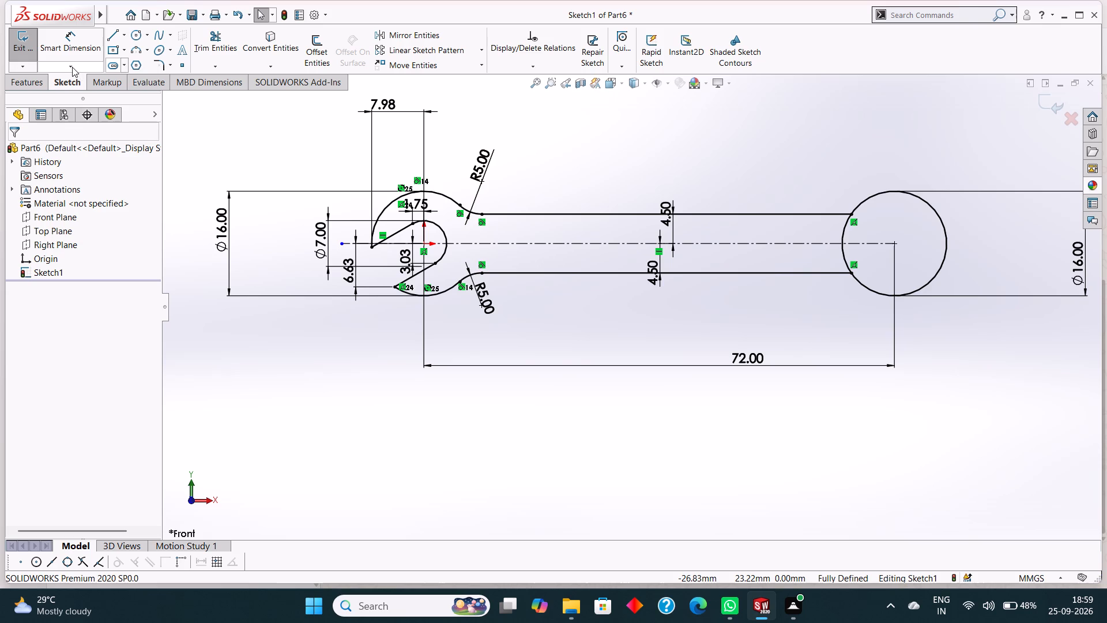
Sketch a six-sided polygon with an inscribed circle, centred on the closed 16 mm end circle.
{"action": "left_click", "coordinate": [140, 65]}
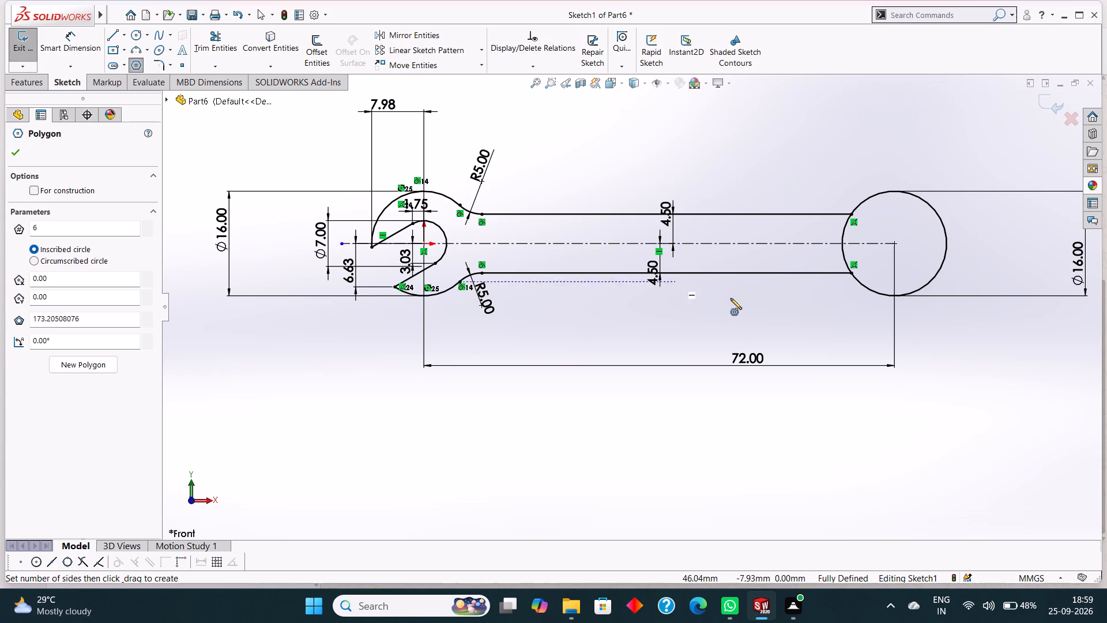
{"action": "left_click", "coordinate": [894, 242]}
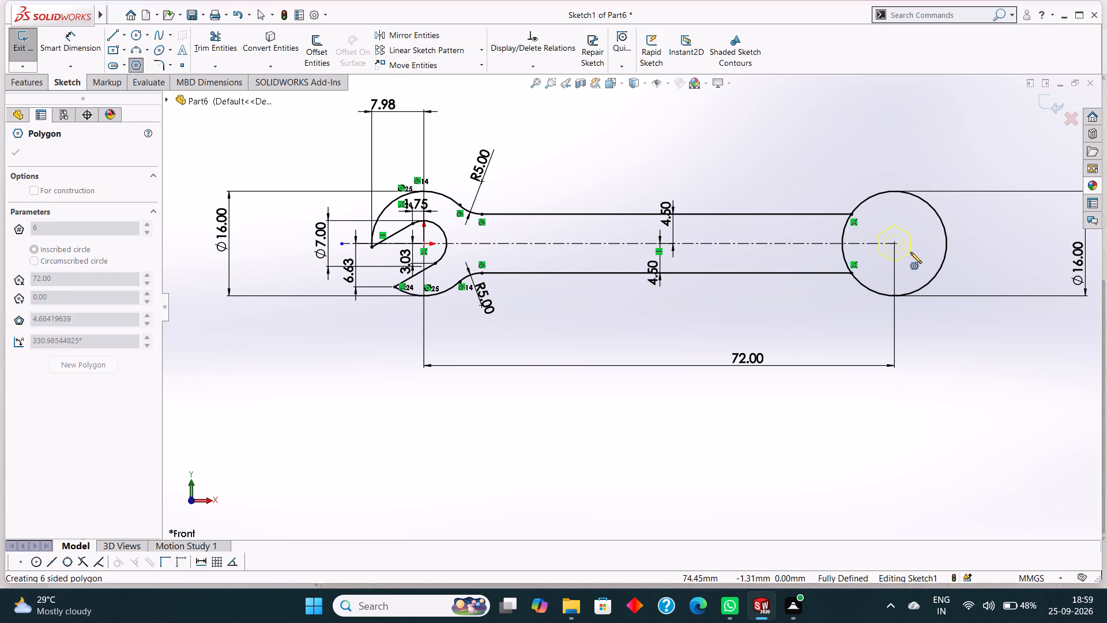
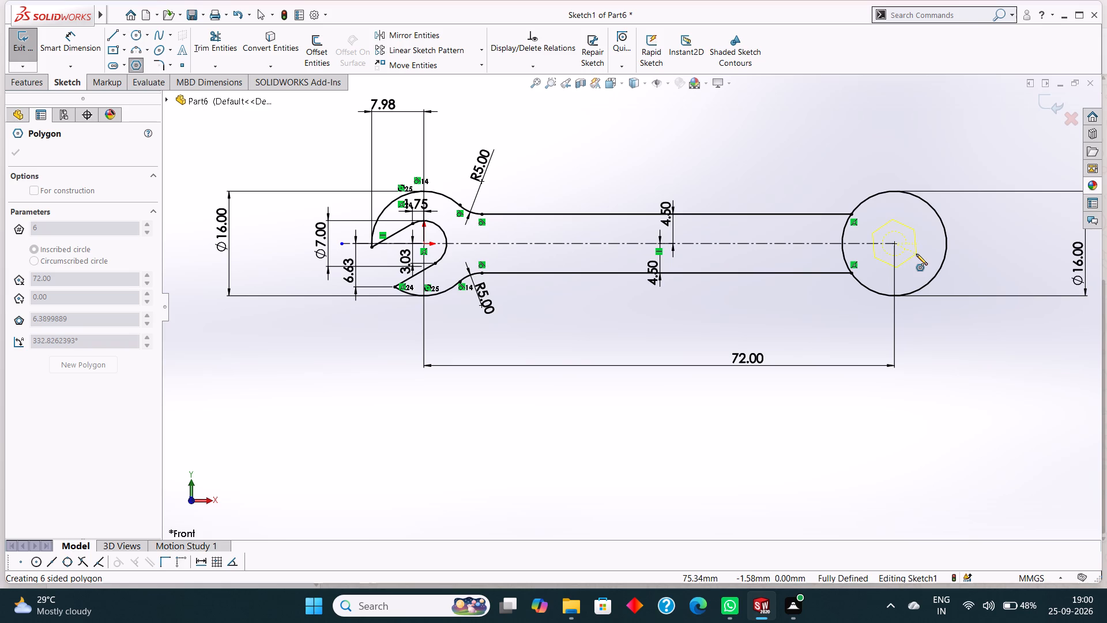
Place the six-sided polygon inside the closed 16 mm end, with an inscribed circle about 6.7 mm in diameter.
{"action": "left_click", "coordinate": [916, 254]}
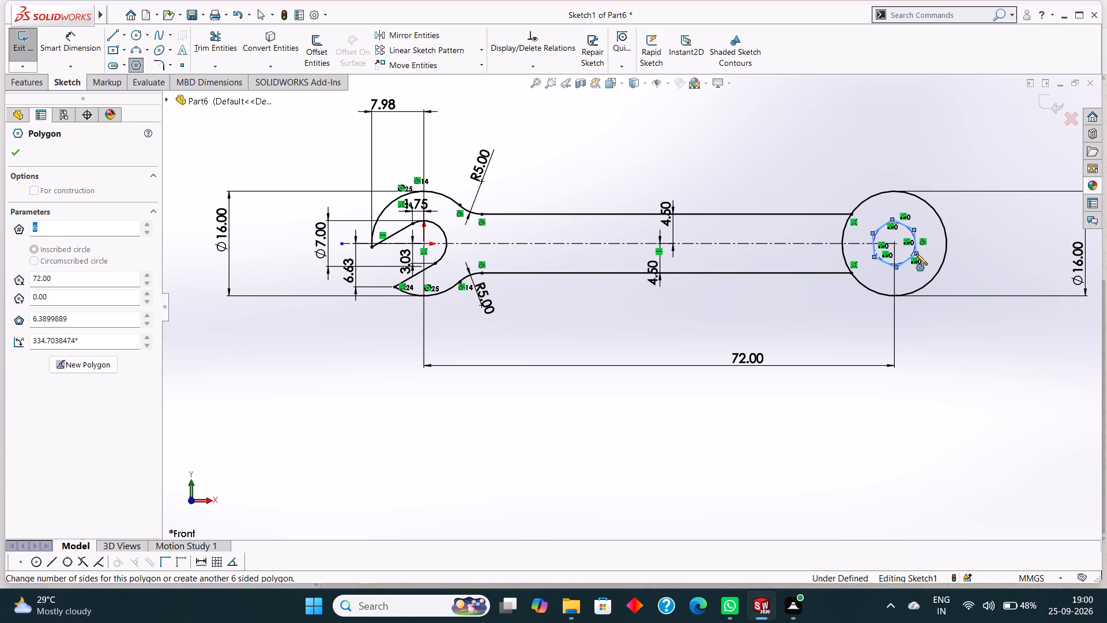
{"action": "scroll", "coordinate": [908, 242], "scroll_direction": "down", "scroll_amount": 3}
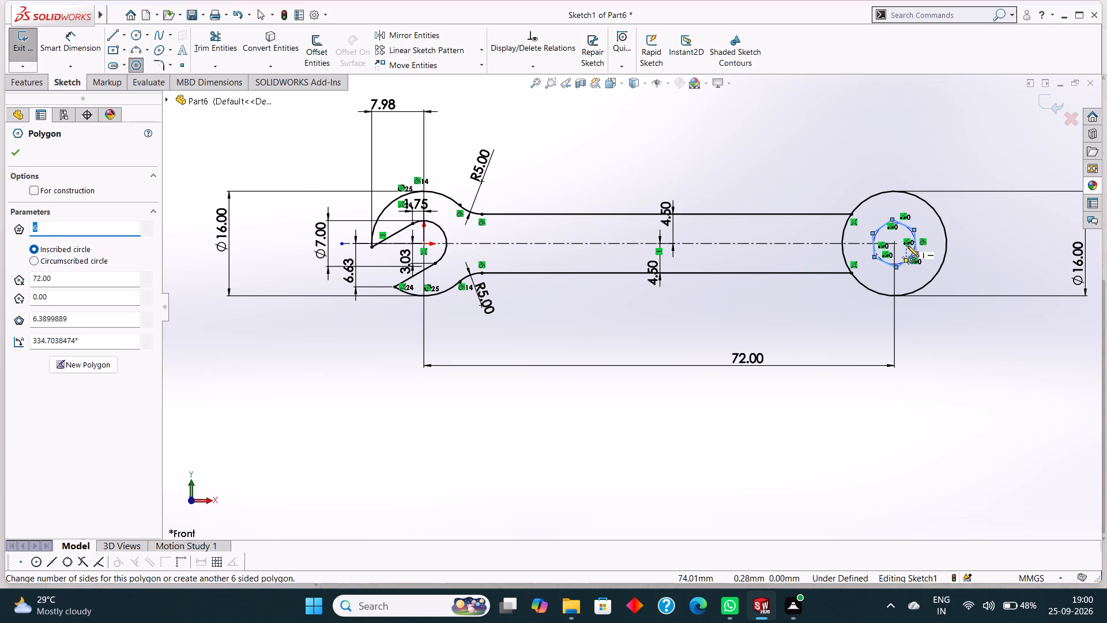
{"action": "scroll", "coordinate": [908, 246], "scroll_direction": "down", "scroll_amount": 2}
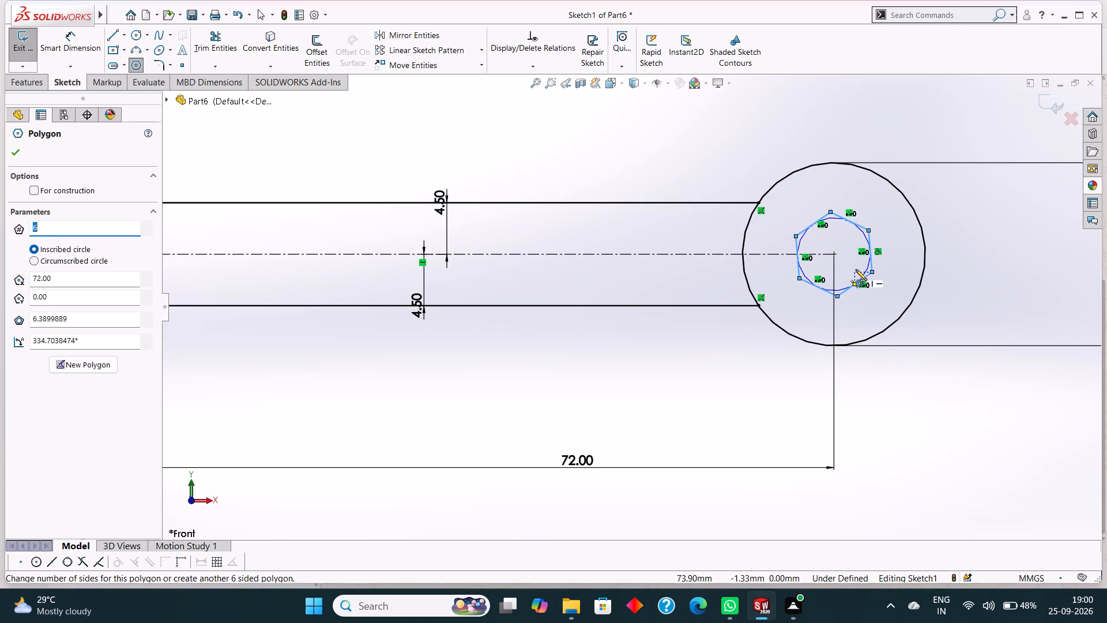
{"action": "key", "text": "Escape"}
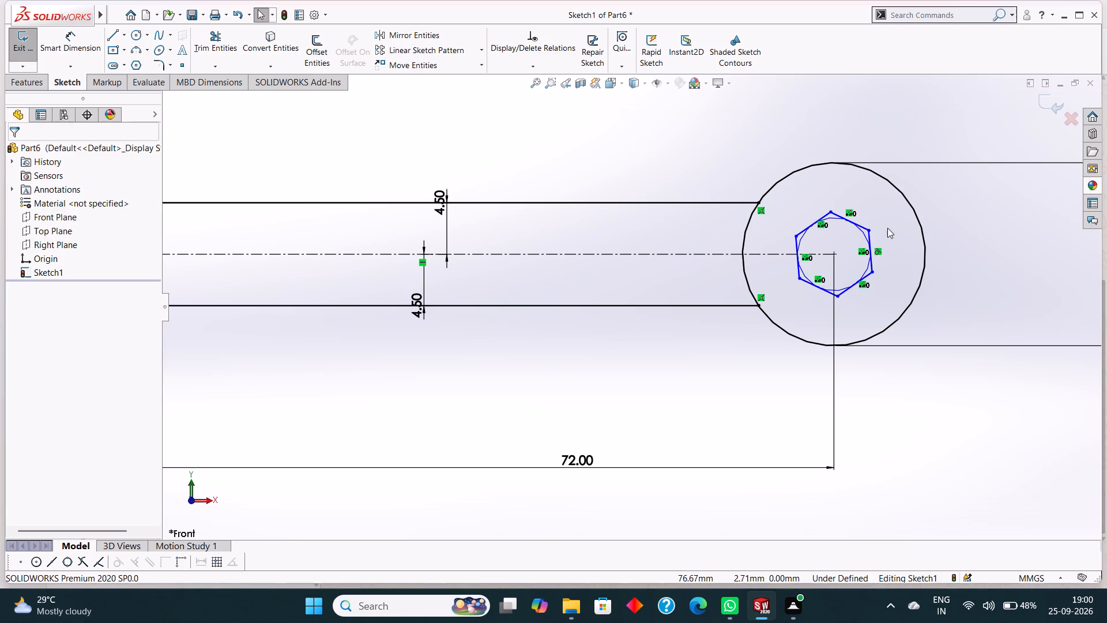
Apply a vertical relation to the hexagon's side farthest from the bar.
{"action": "left_click", "coordinate": [873, 235]}
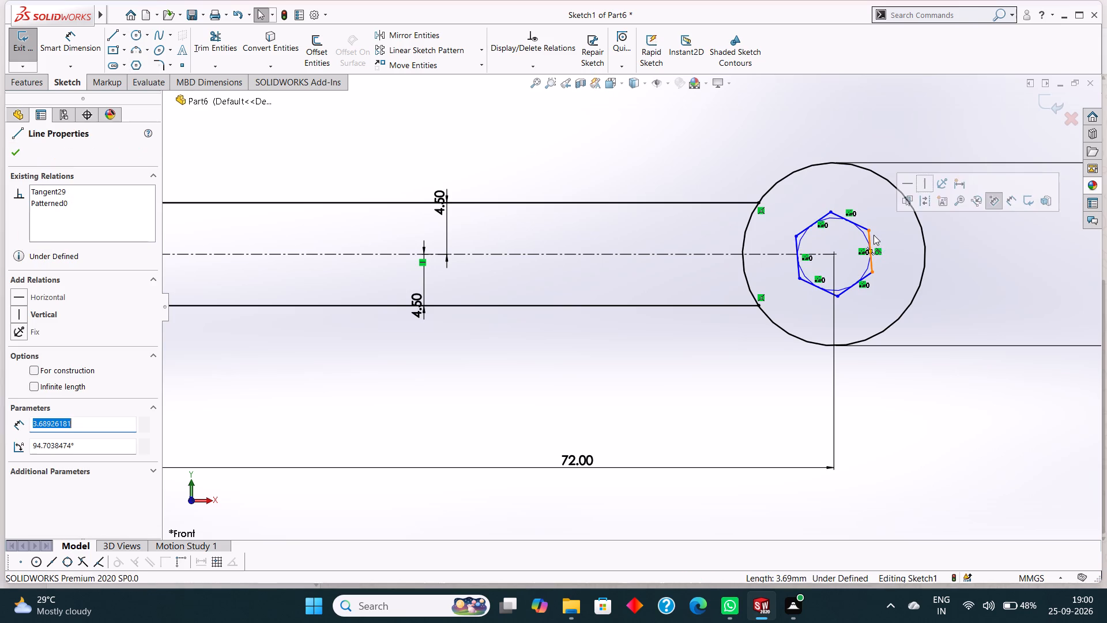
{"action": "left_click", "coordinate": [46, 310]}
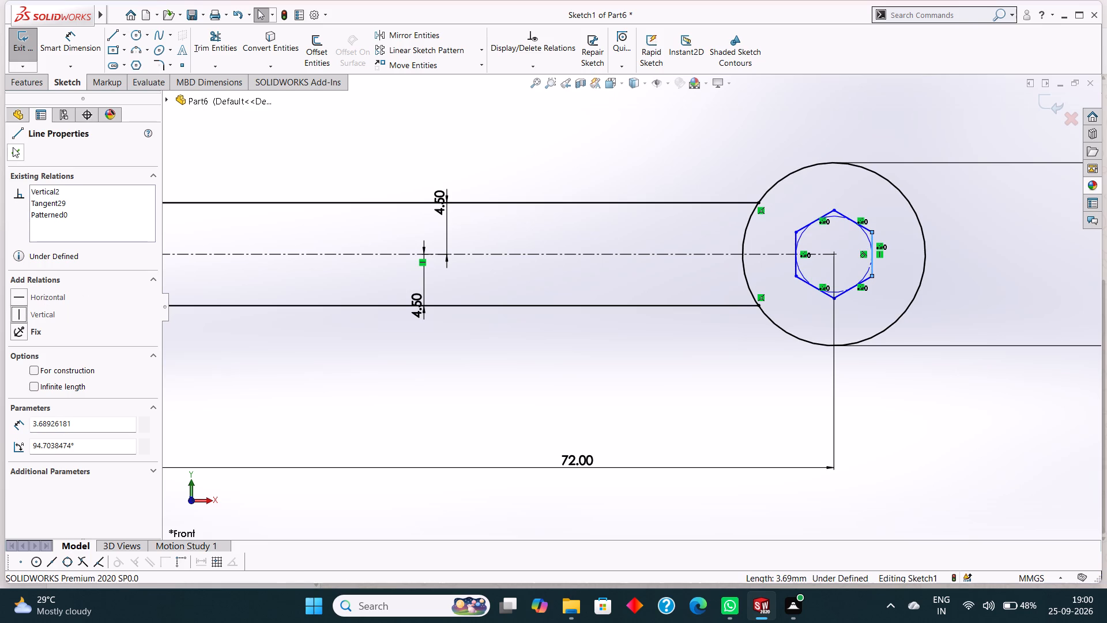
{"action": "left_click", "coordinate": [13, 147]}
Dimension the hexagon's inscribed construction circle with a diameter of 7 mm.
{"action": "left_click", "coordinate": [65, 44]}
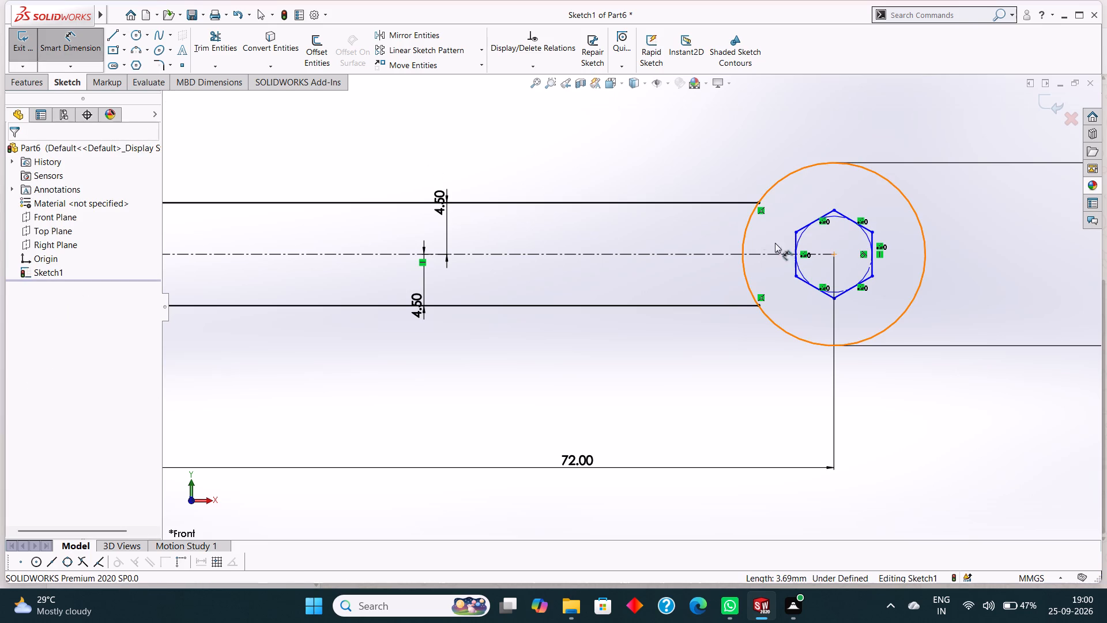
{"action": "left_click", "coordinate": [833, 216]}
{"action": "left_click", "coordinate": [950, 192]}
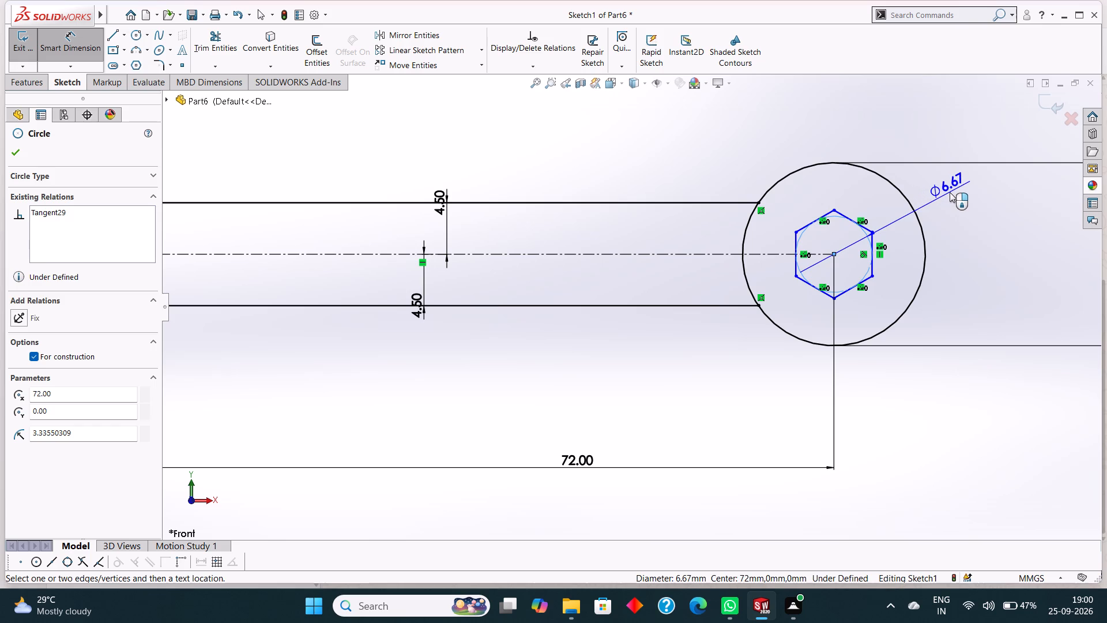
{"action": "key", "text": "7"}
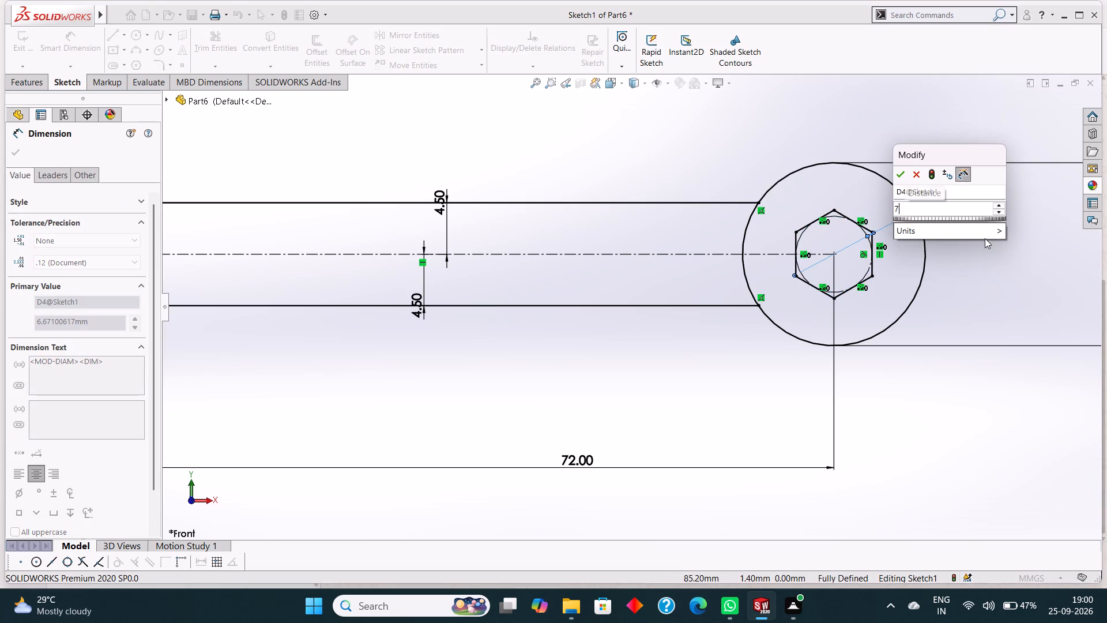
{"action": "key", "text": "Return"}
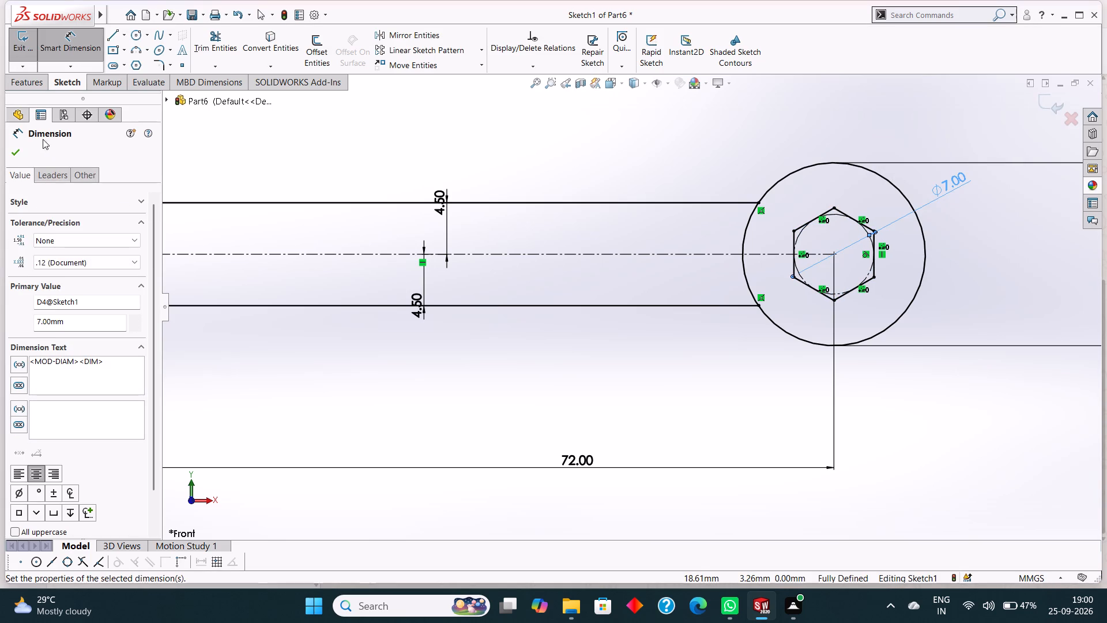
{"action": "left_click", "coordinate": [18, 148]}
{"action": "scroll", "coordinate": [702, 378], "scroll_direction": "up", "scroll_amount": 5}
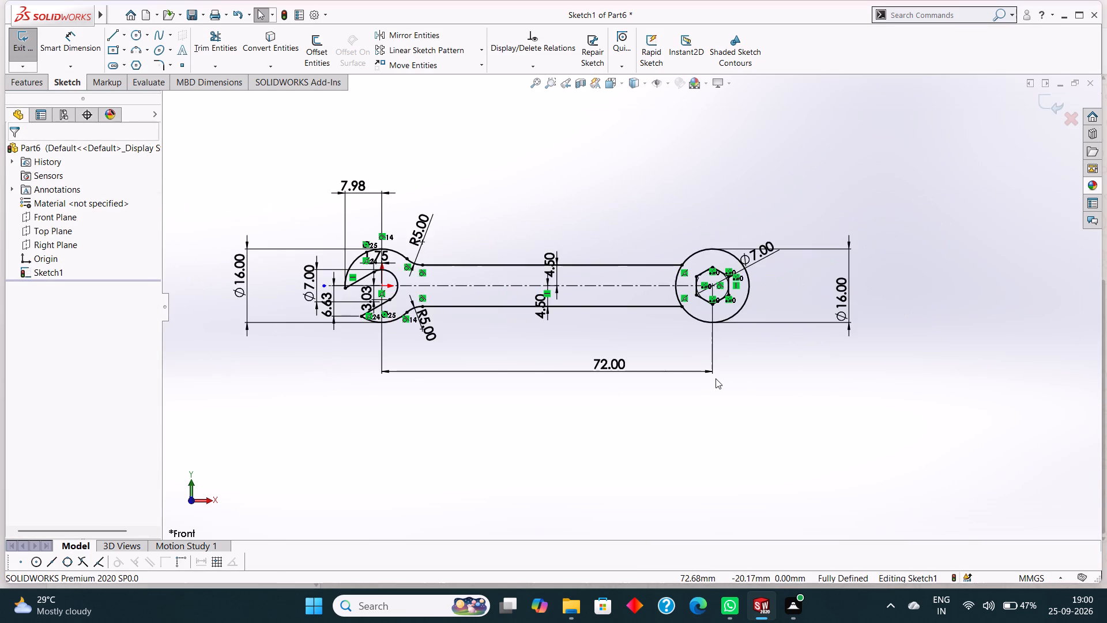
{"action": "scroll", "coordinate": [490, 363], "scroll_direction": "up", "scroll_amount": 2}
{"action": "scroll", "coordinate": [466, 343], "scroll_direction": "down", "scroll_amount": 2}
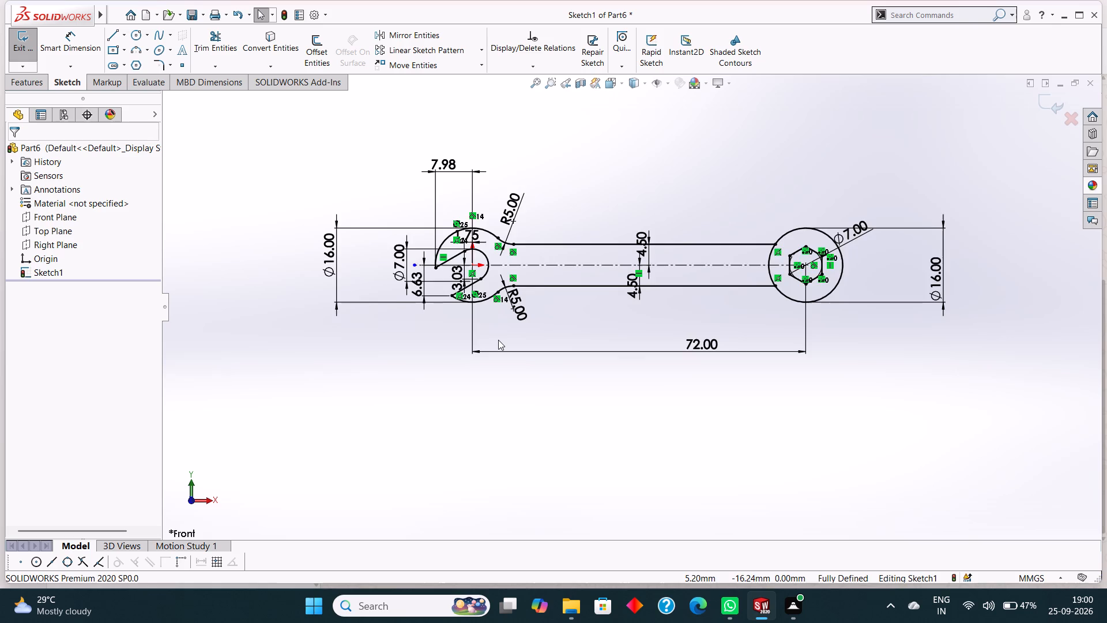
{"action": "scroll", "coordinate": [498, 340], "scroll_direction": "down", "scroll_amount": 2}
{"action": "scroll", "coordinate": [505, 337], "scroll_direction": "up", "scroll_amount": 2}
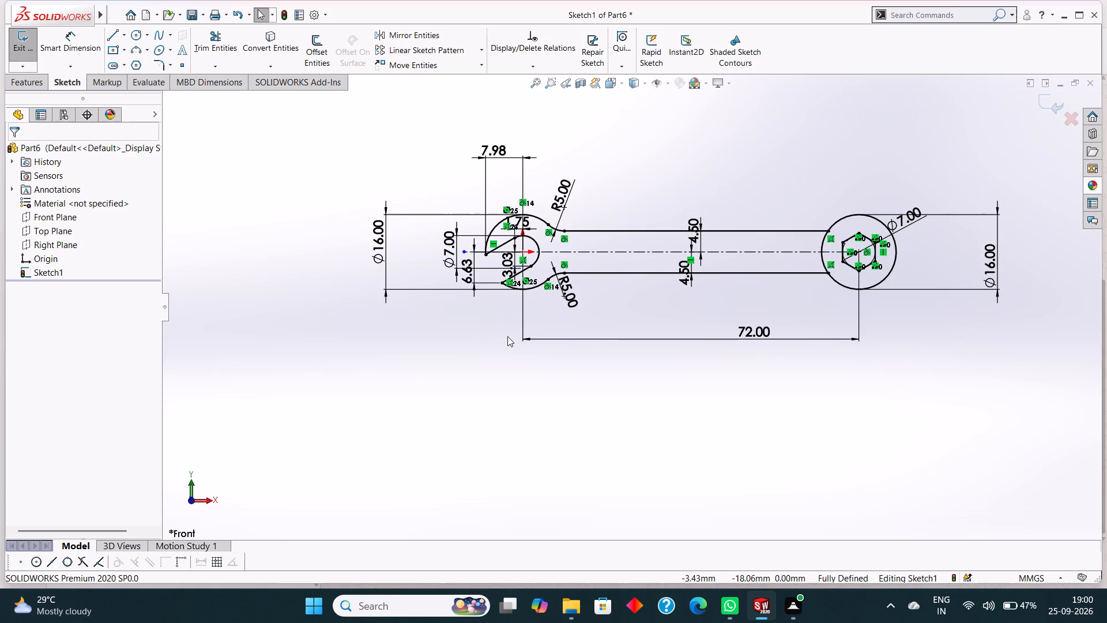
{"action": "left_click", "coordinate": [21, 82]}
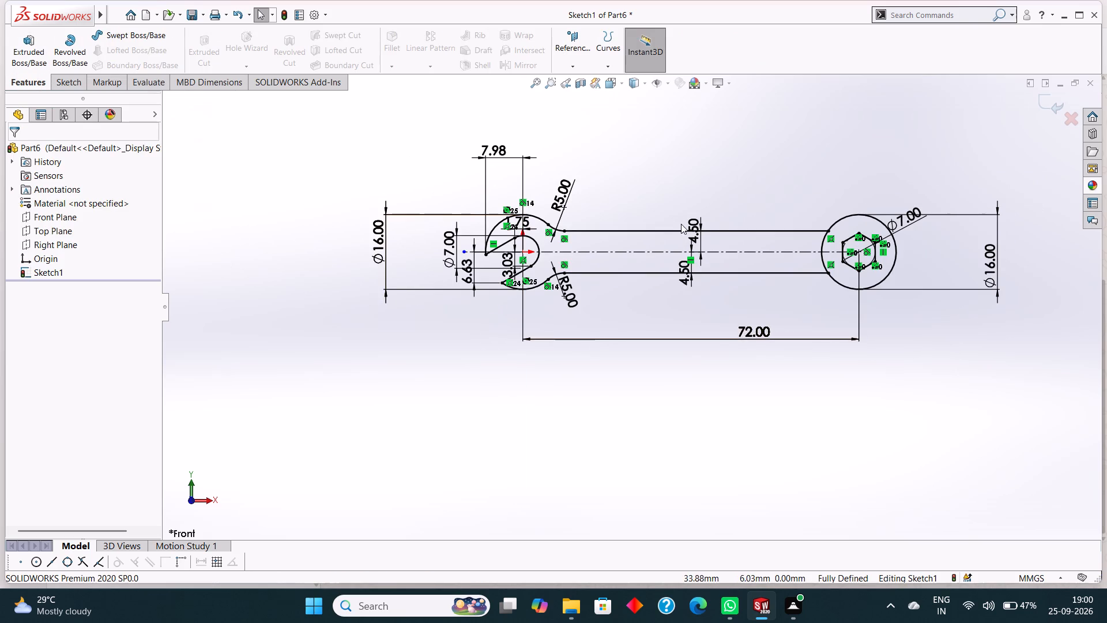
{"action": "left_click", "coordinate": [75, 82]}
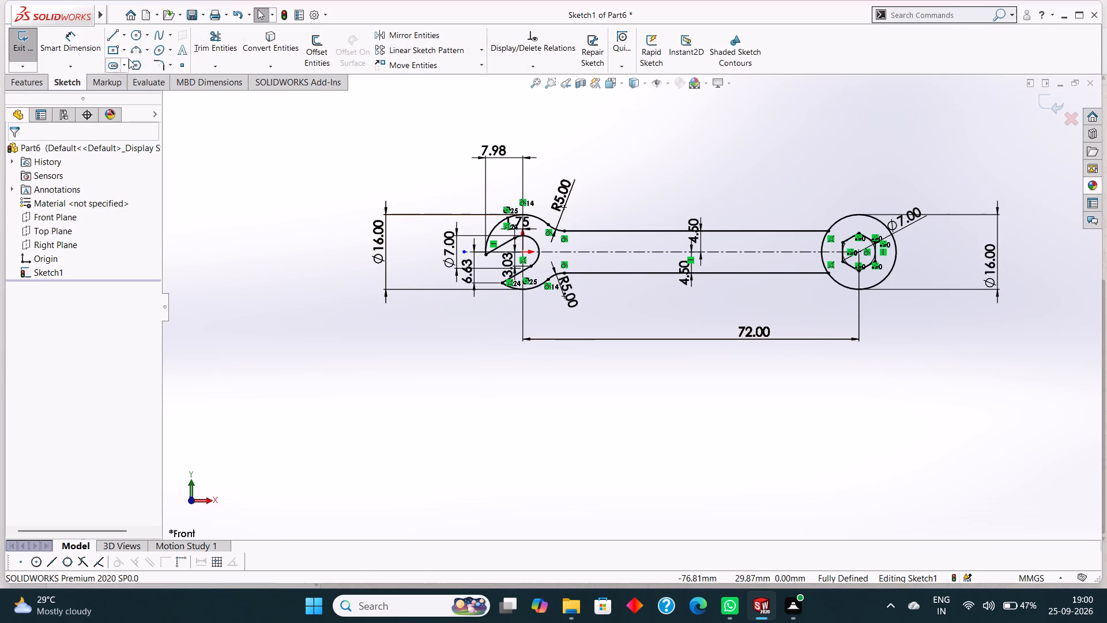
Sketch a 5 mm radius circle in the empty space above the bar, near the closed end.
{"action": "left_click", "coordinate": [137, 30]}
{"action": "scroll", "coordinate": [756, 212], "scroll_direction": "down", "scroll_amount": 3}
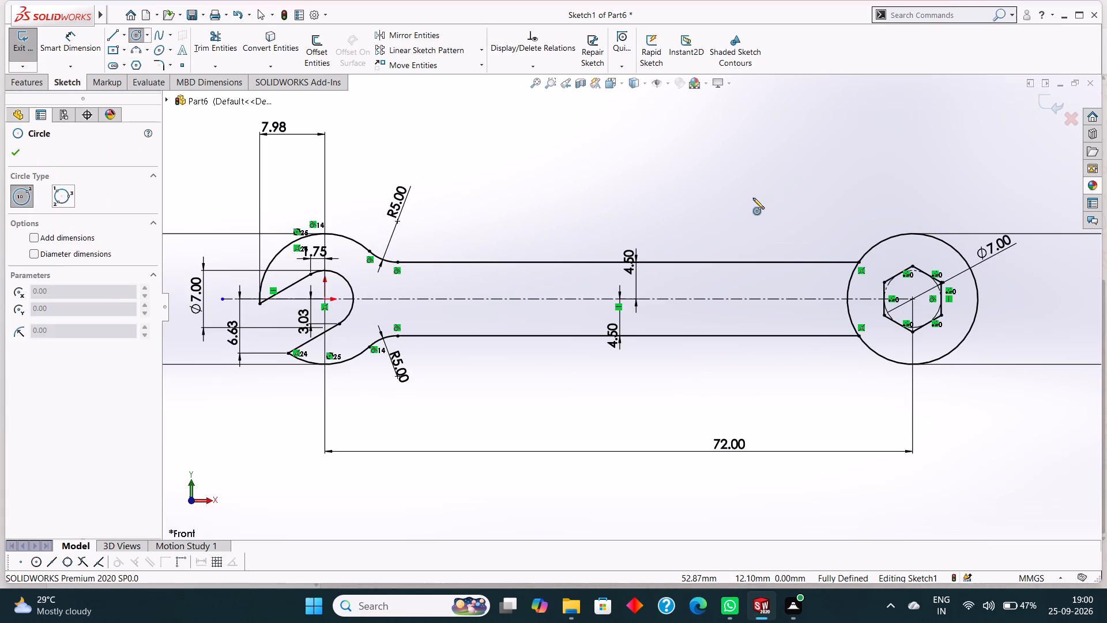
{"action": "left_click", "coordinate": [756, 153]}
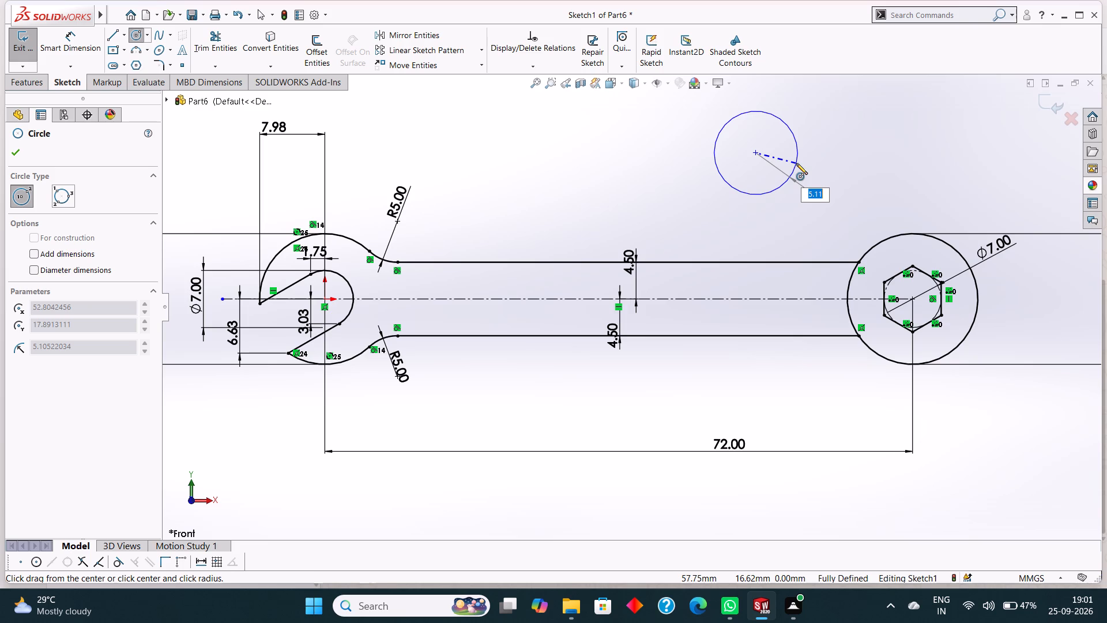
{"action": "key", "text": "5"}
{"action": "key", "text": "Return"}
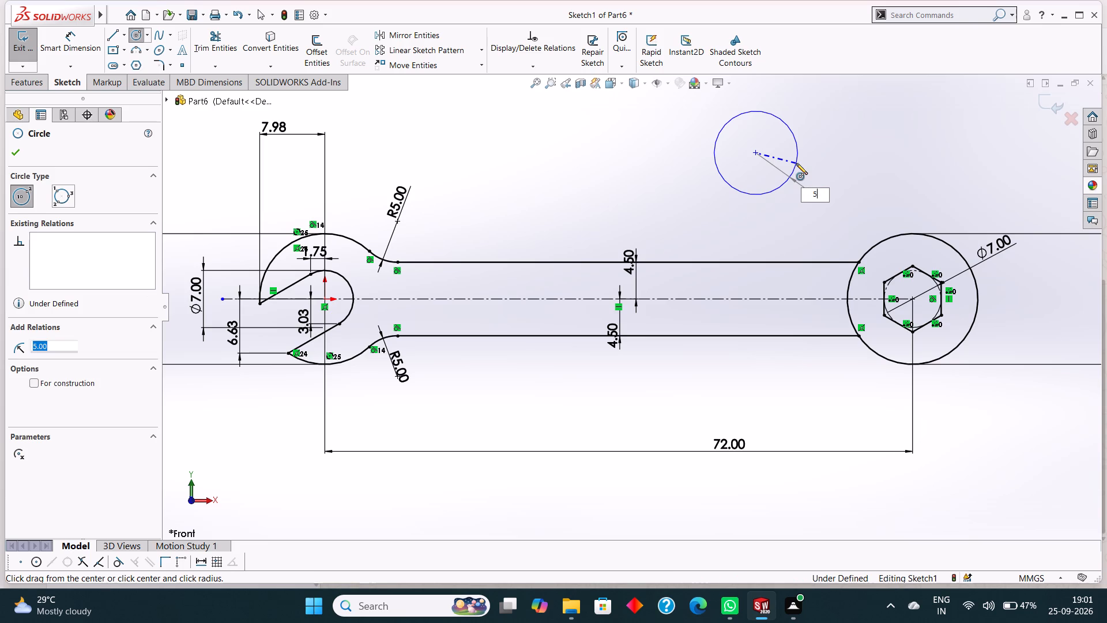
{"action": "left_click", "coordinate": [12, 151]}
{"action": "key", "text": "Escape"}
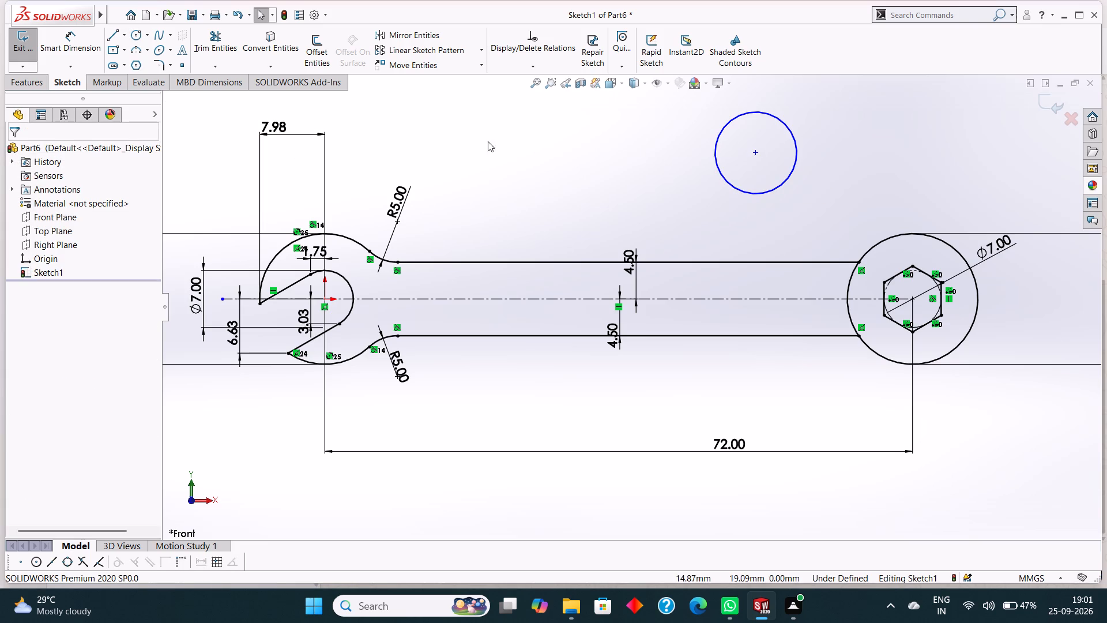
Make the 5 mm radius circle tangent to both the closed 16 mm end circle and the bar's upper line.
{"action": "left_click", "coordinate": [778, 186]}
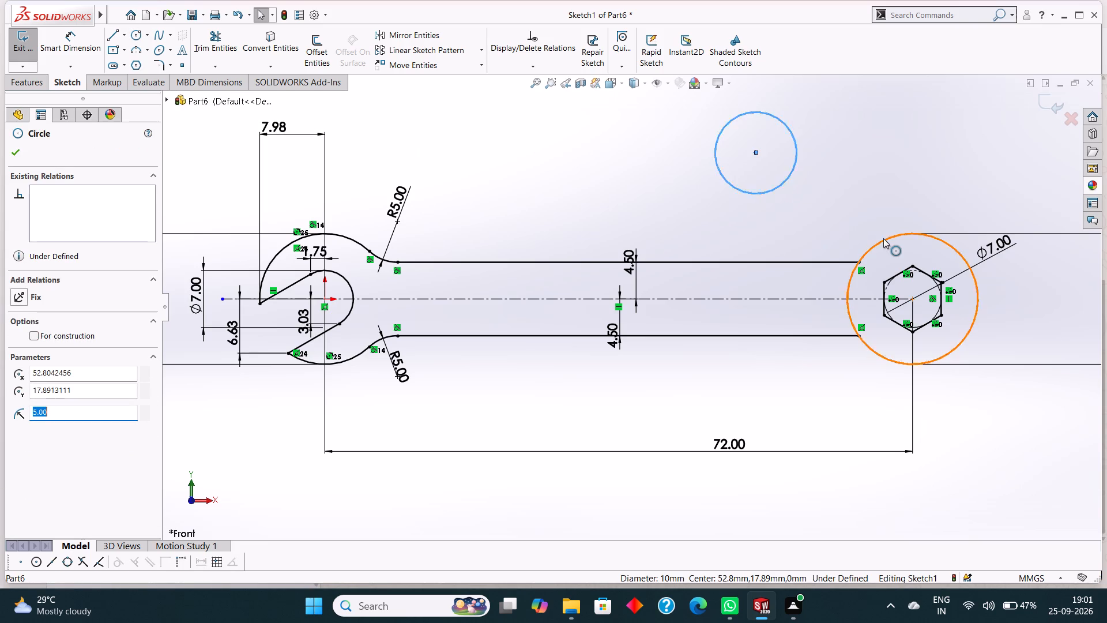
{"action": "left_click", "coordinate": [883, 240], "text": "ctrl"}
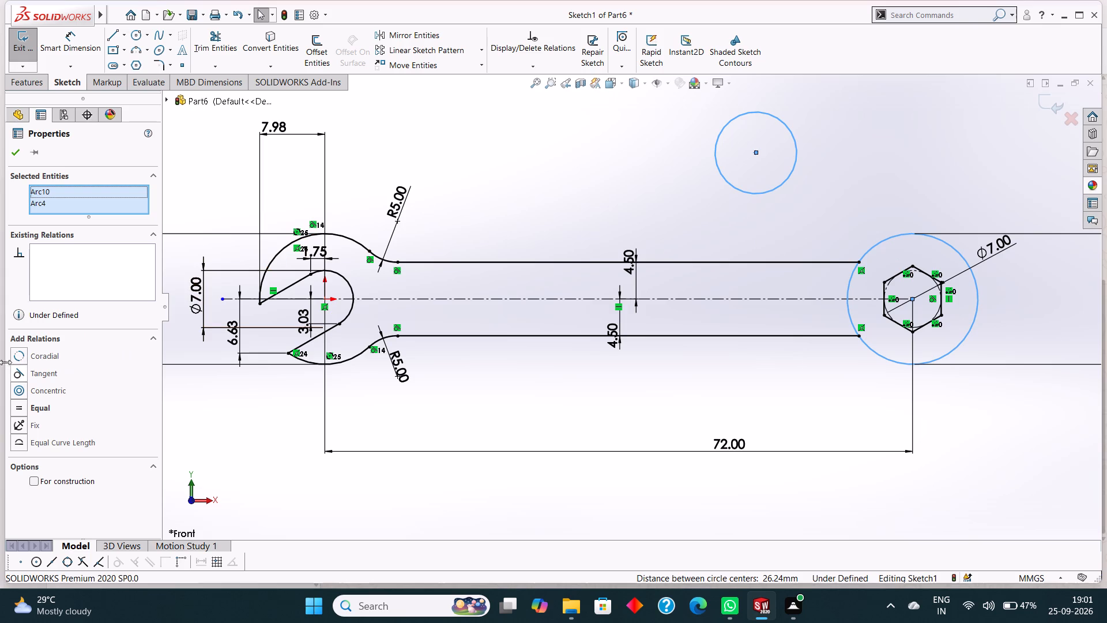
{"action": "left_click", "coordinate": [43, 370]}
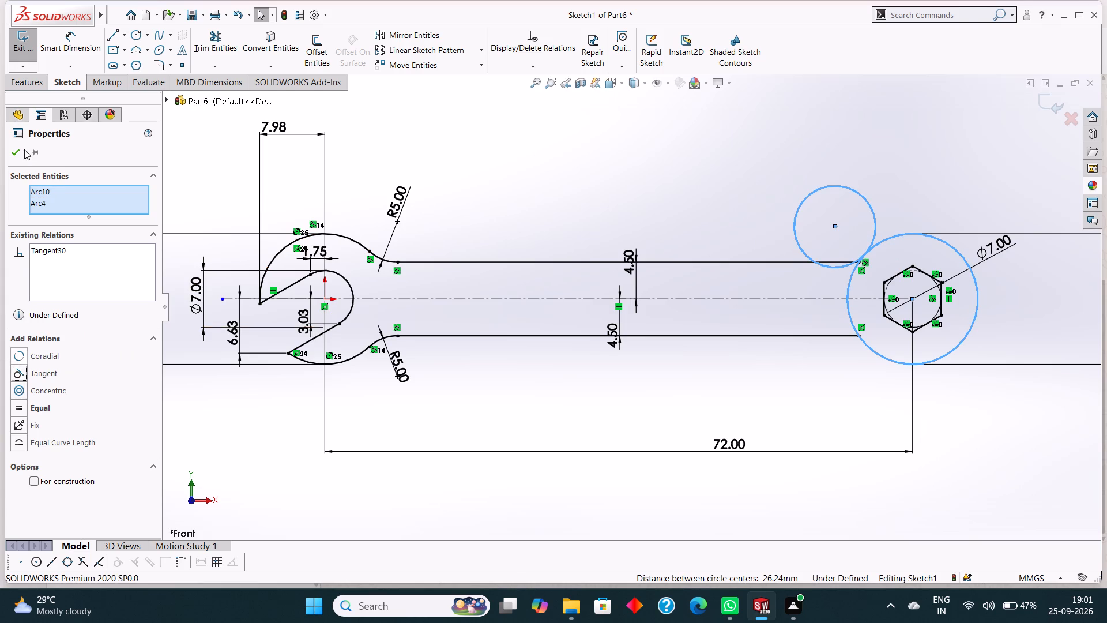
{"action": "left_click", "coordinate": [14, 149]}
{"action": "left_click", "coordinate": [816, 187]}
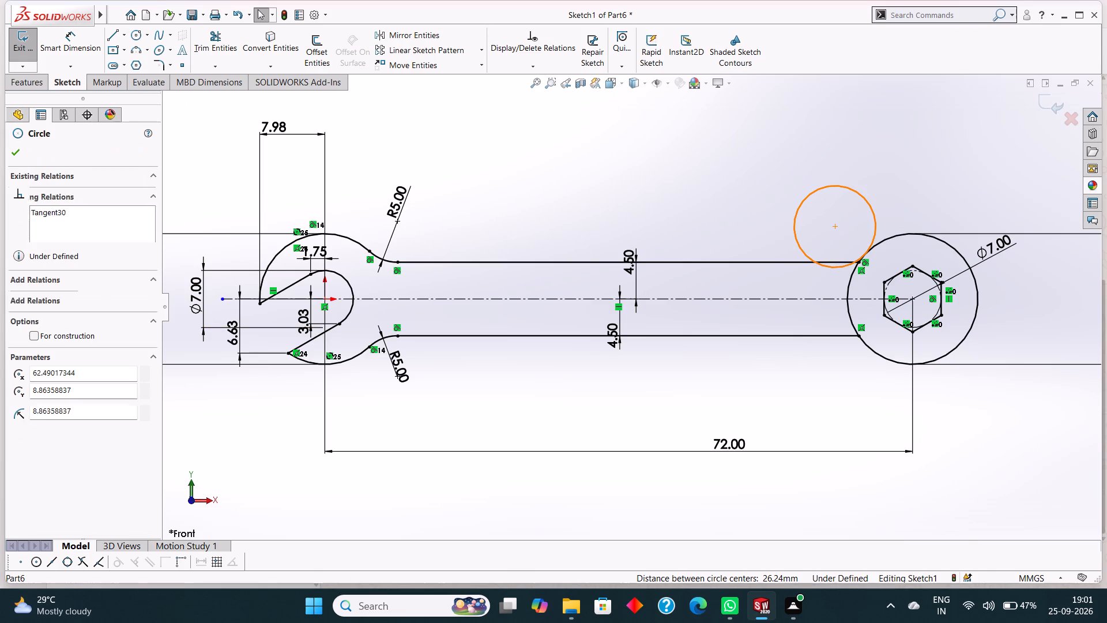
{"action": "left_click", "coordinate": [769, 261], "text": "ctrl"}
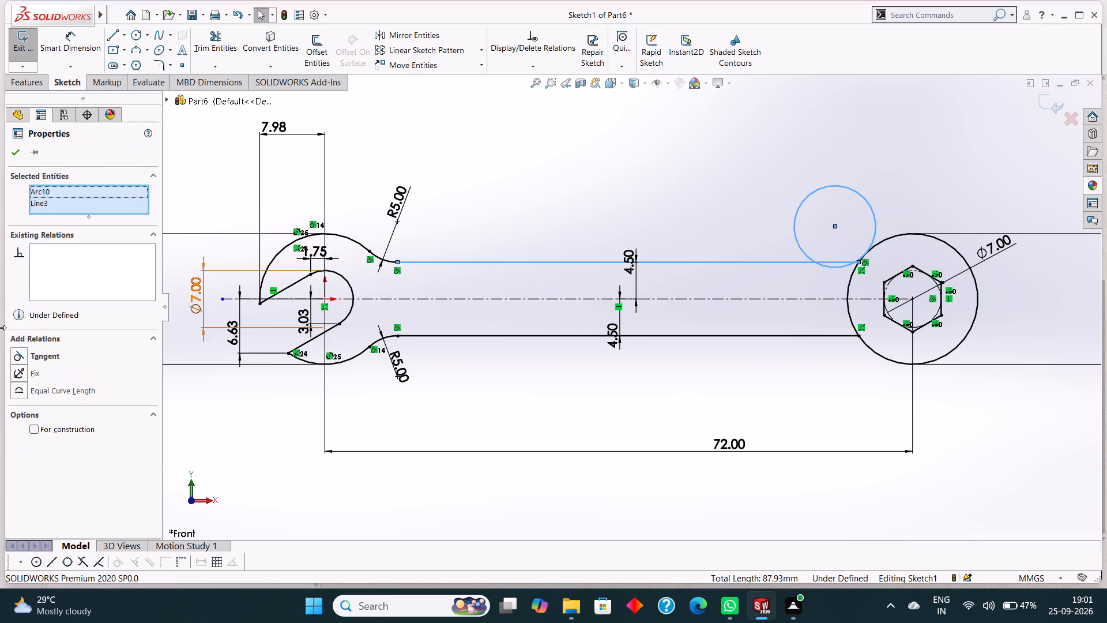
{"action": "left_click", "coordinate": [44, 361]}
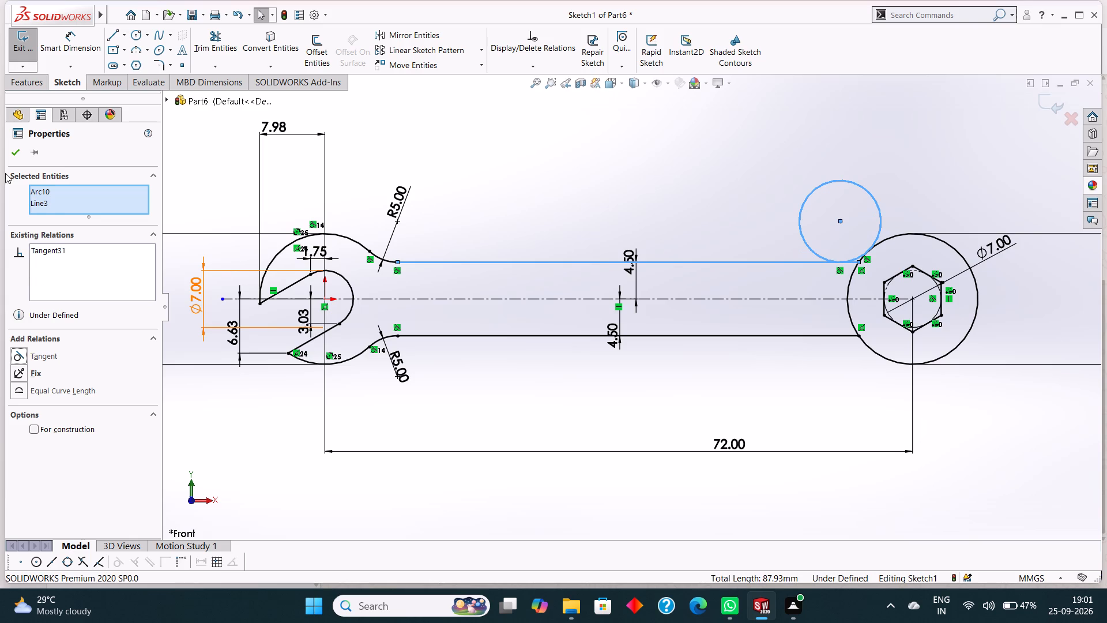
{"action": "left_click", "coordinate": [12, 155]}
Trim the tangent circle to its upper blend arc, removing the overlapping upper line end and the end circle's segment down to the centreline.
{"action": "left_click", "coordinate": [205, 39]}
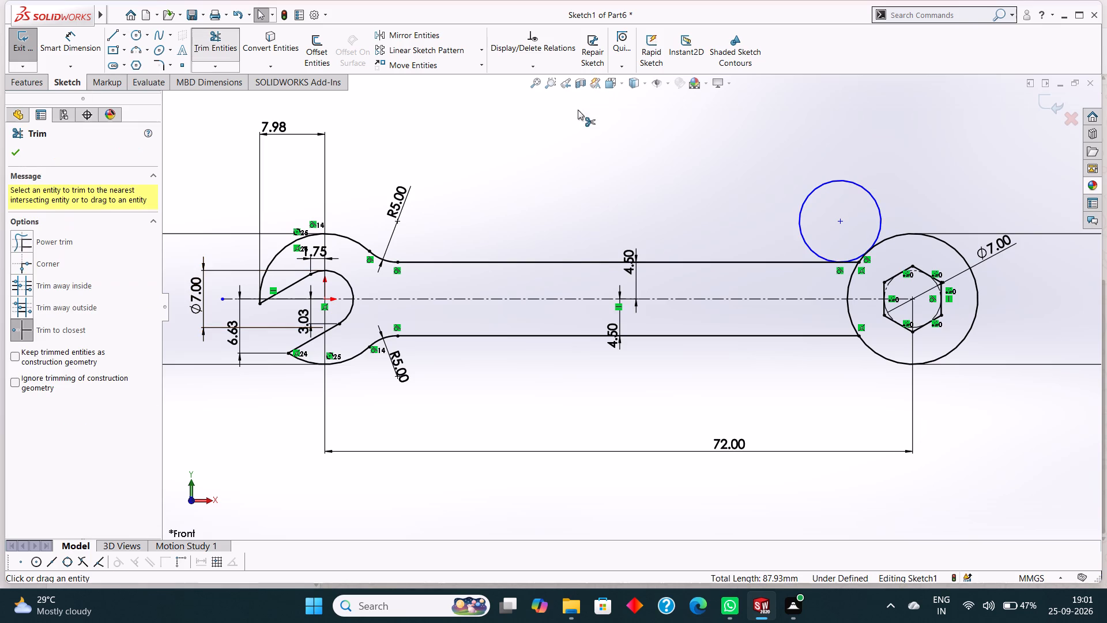
{"action": "left_click", "coordinate": [830, 181]}
{"action": "scroll", "coordinate": [854, 275], "scroll_direction": "down", "scroll_amount": 6}
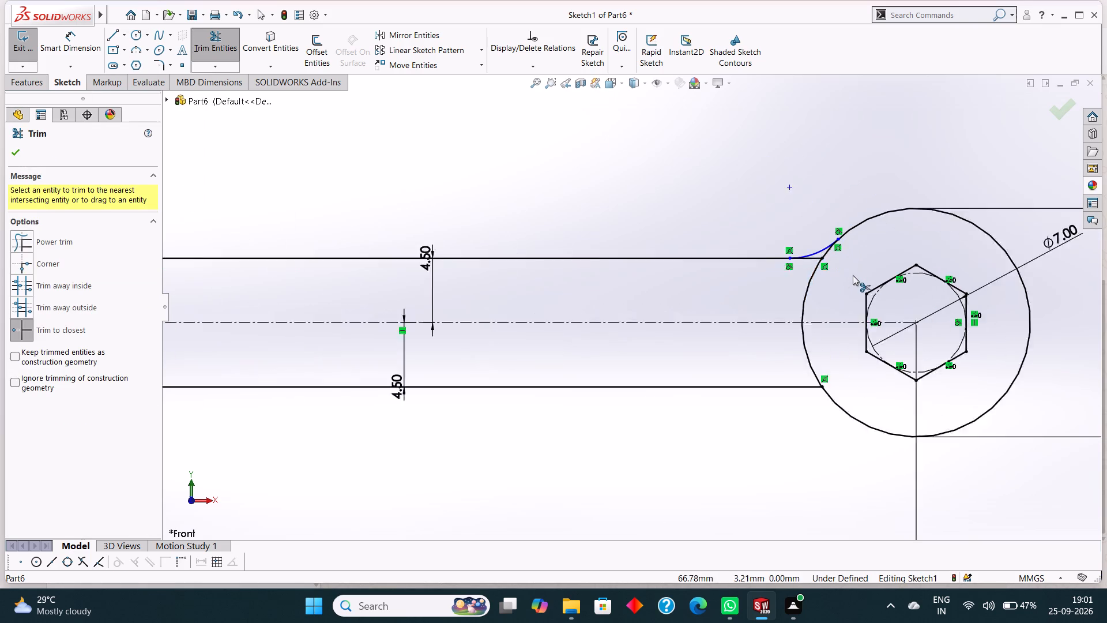
{"action": "scroll", "coordinate": [830, 260], "scroll_direction": "down", "scroll_amount": 4}
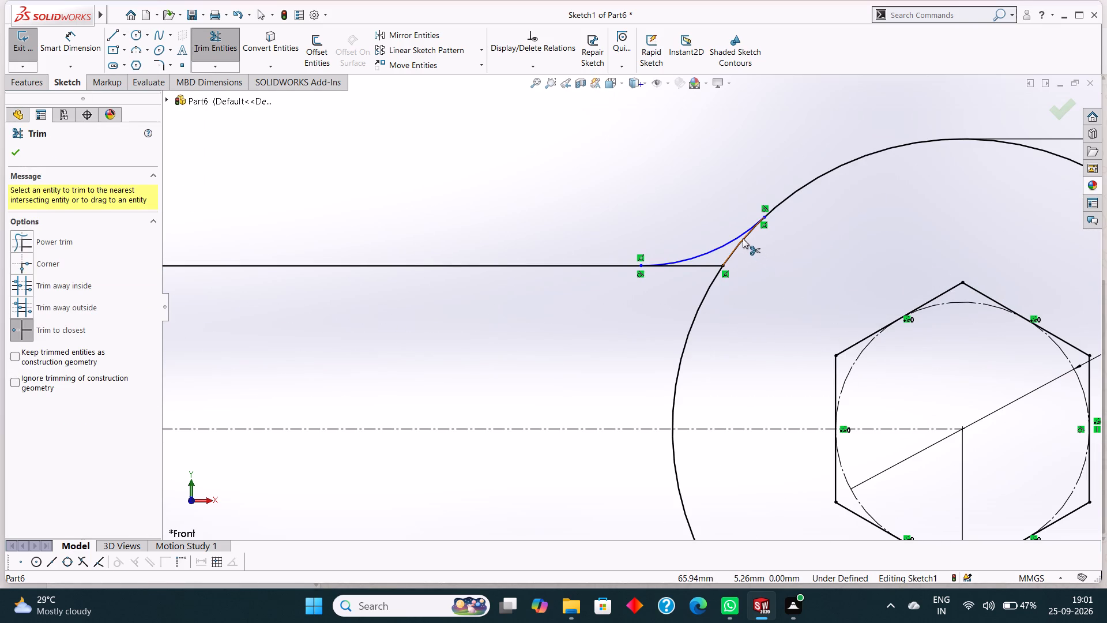
{"action": "left_click", "coordinate": [687, 267]}
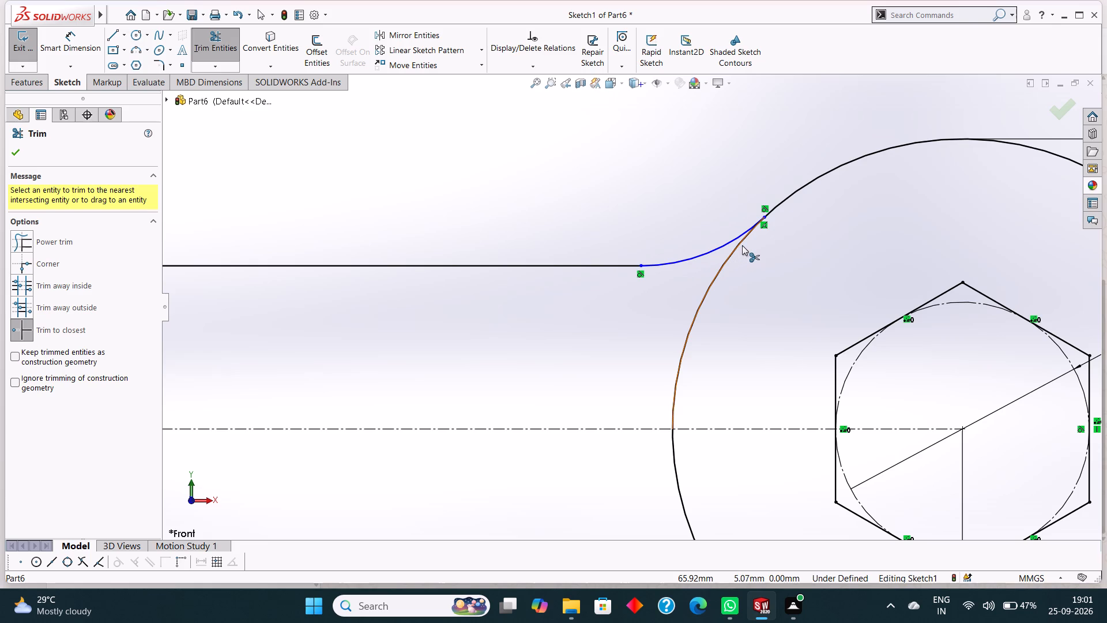
{"action": "left_click", "coordinate": [740, 242]}
{"action": "scroll", "coordinate": [752, 285], "scroll_direction": "up", "scroll_amount": 4}
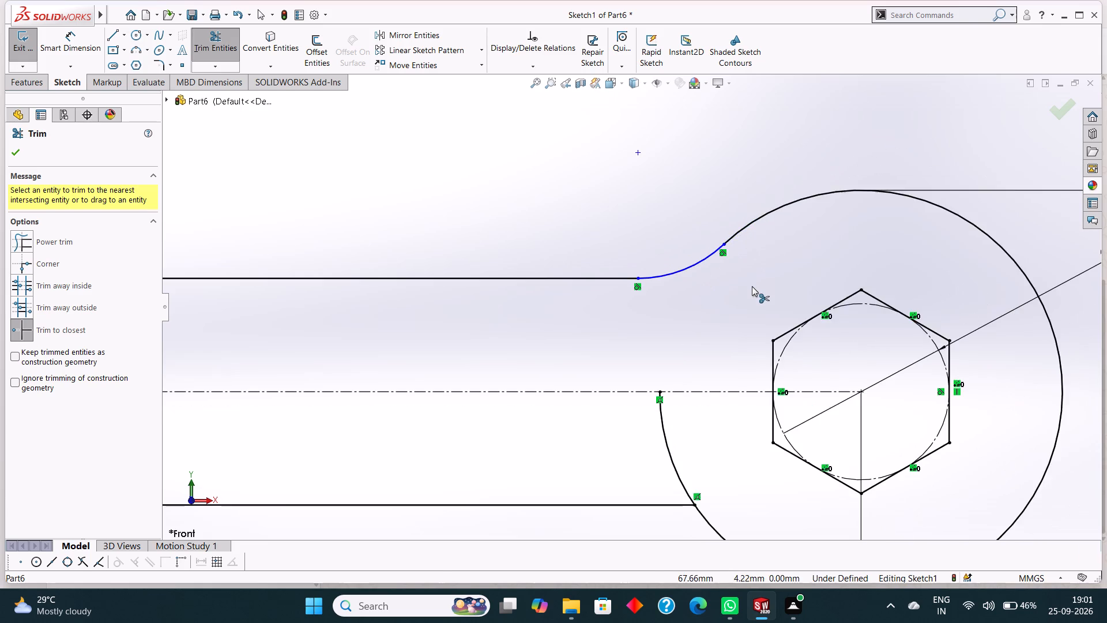
{"action": "scroll", "coordinate": [739, 294], "scroll_direction": "up", "scroll_amount": 4}
{"action": "left_click", "coordinate": [16, 152]}
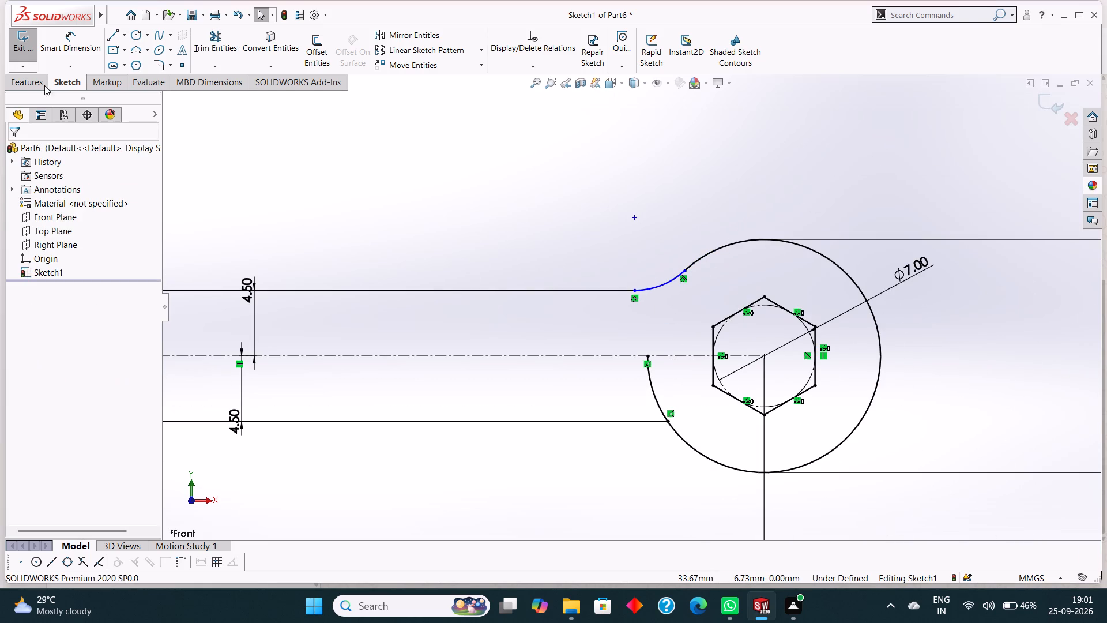
Dimension the upper blend arc at the closed end with a 5 mm radius.
{"action": "left_click", "coordinate": [58, 48]}
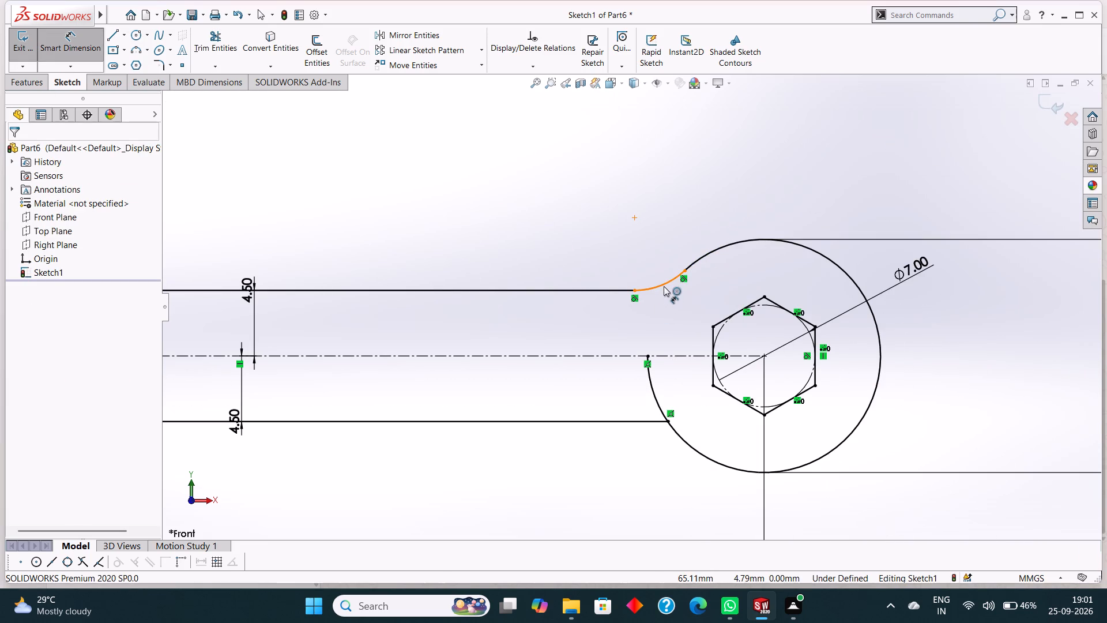
{"action": "left_click", "coordinate": [664, 286]}
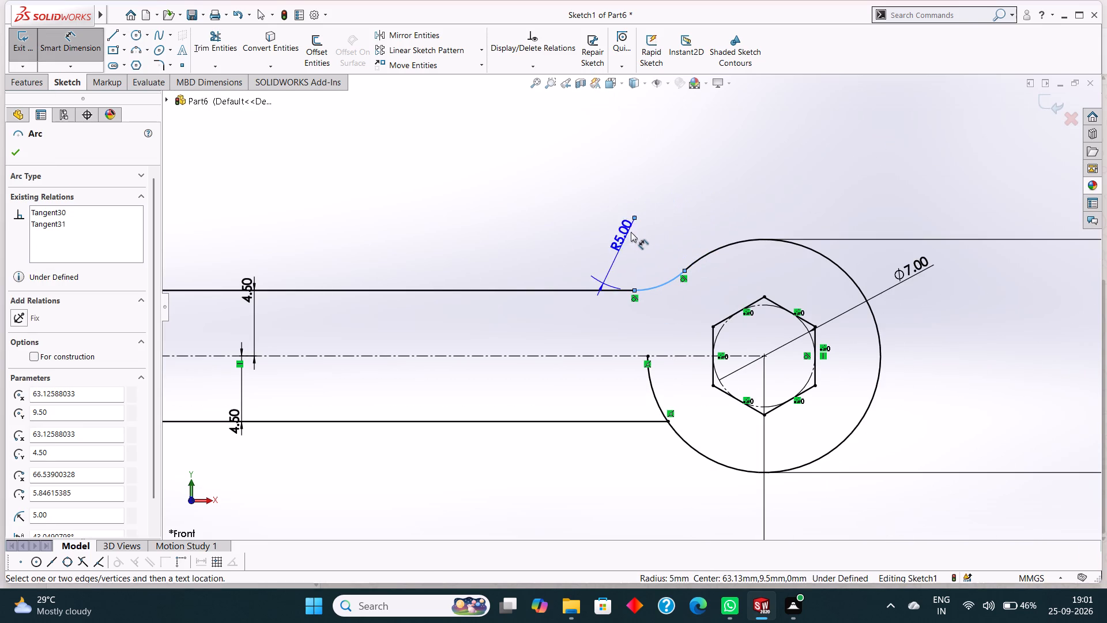
{"action": "left_click", "coordinate": [643, 232]}
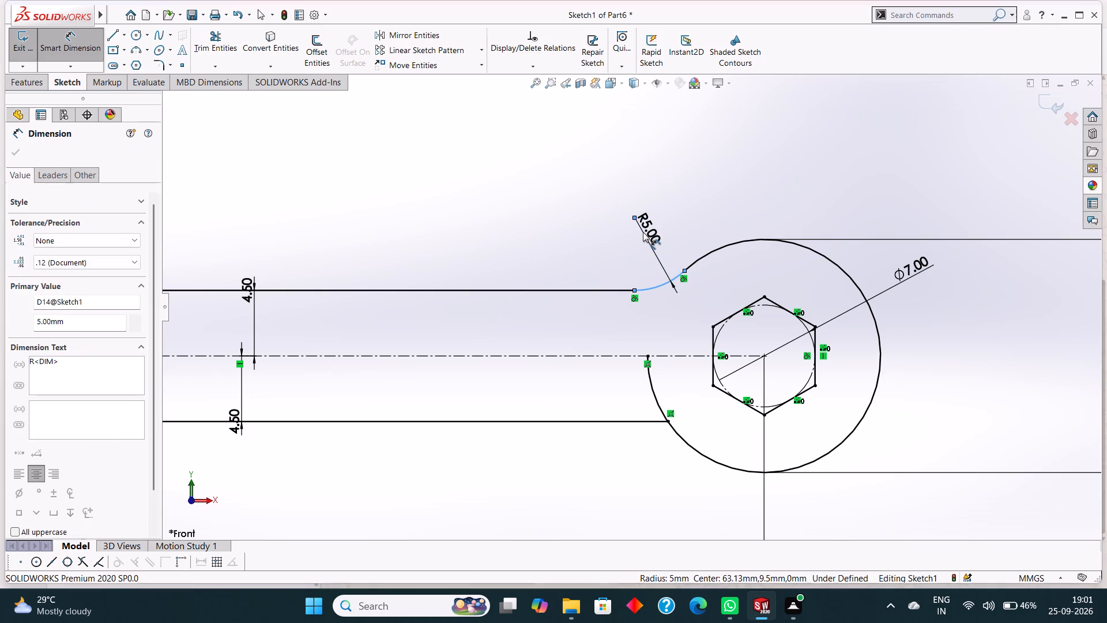
{"action": "left_click", "coordinate": [592, 214]}
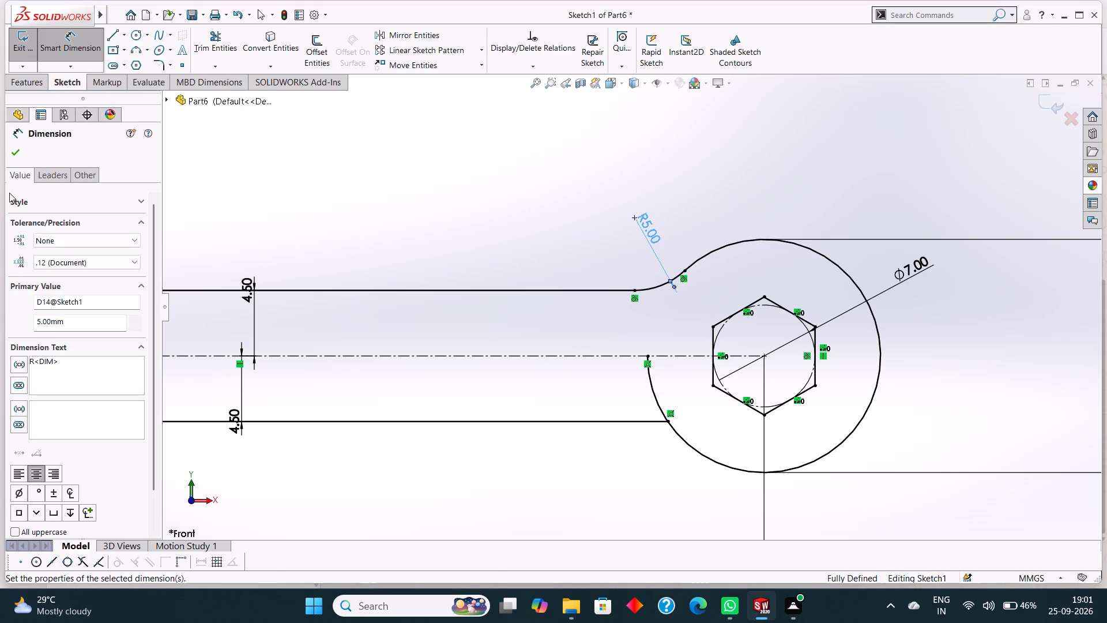
Sketch a 5 mm radius circle in the empty space below the bar, near the closed end.
{"action": "left_click", "coordinate": [9, 156]}
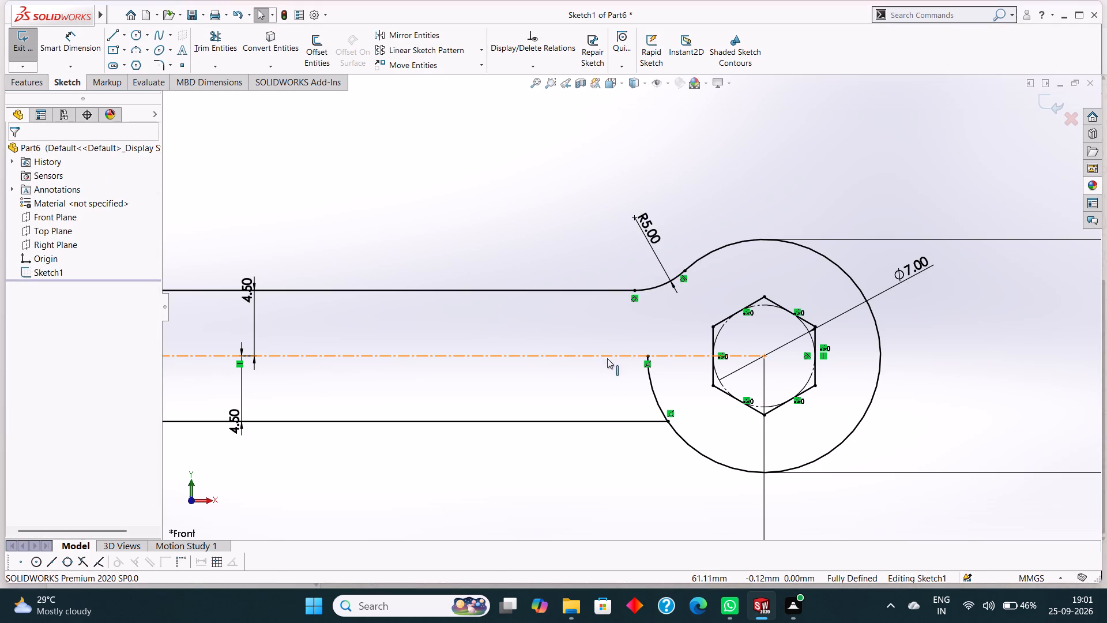
{"action": "left_click", "coordinate": [137, 40]}
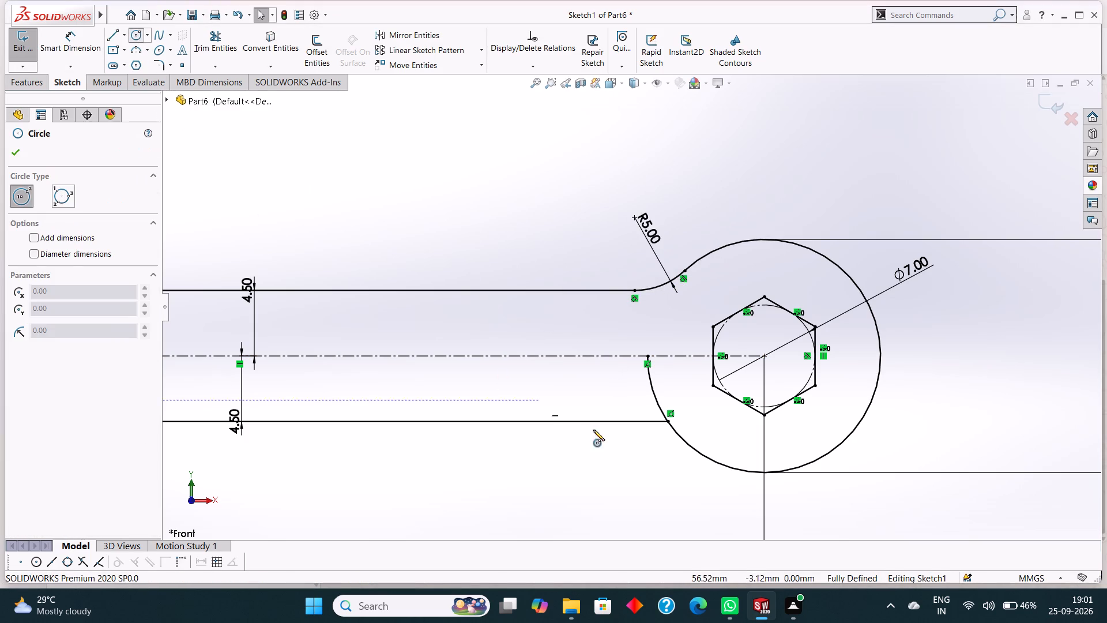
{"action": "scroll", "coordinate": [654, 467], "scroll_direction": "up", "scroll_amount": 3}
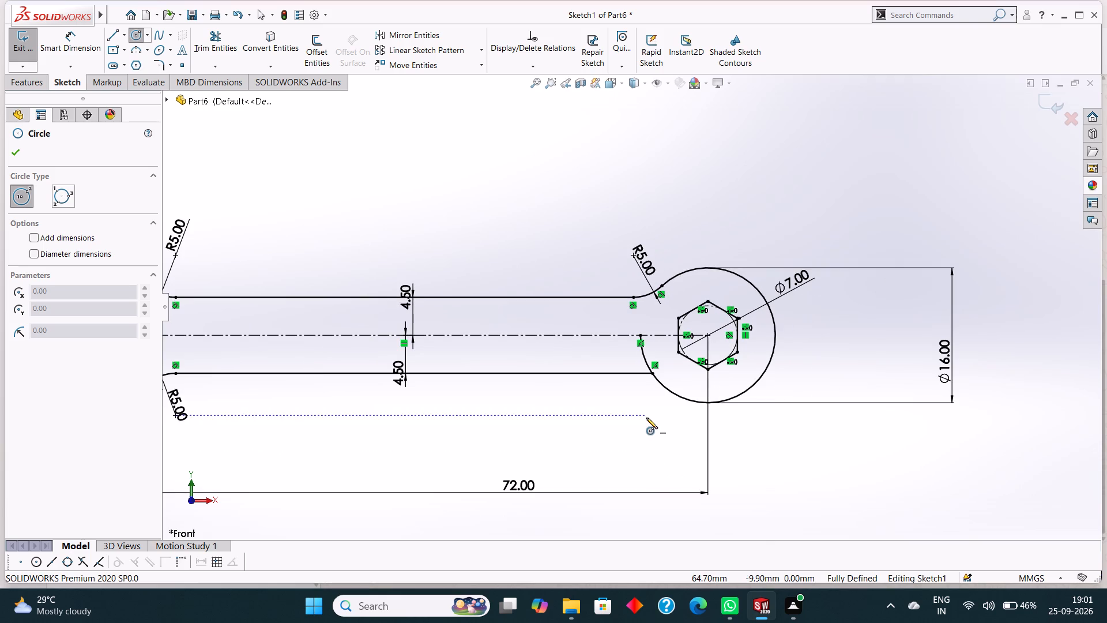
{"action": "left_click", "coordinate": [643, 427]}
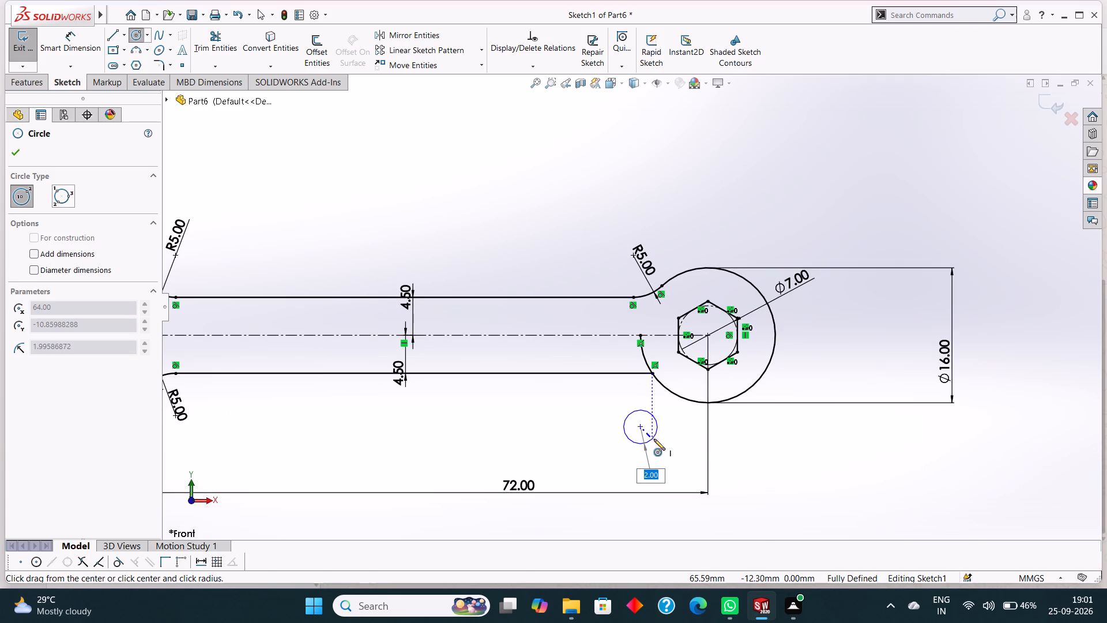
{"action": "key", "text": "5"}
{"action": "key", "text": "Return"}
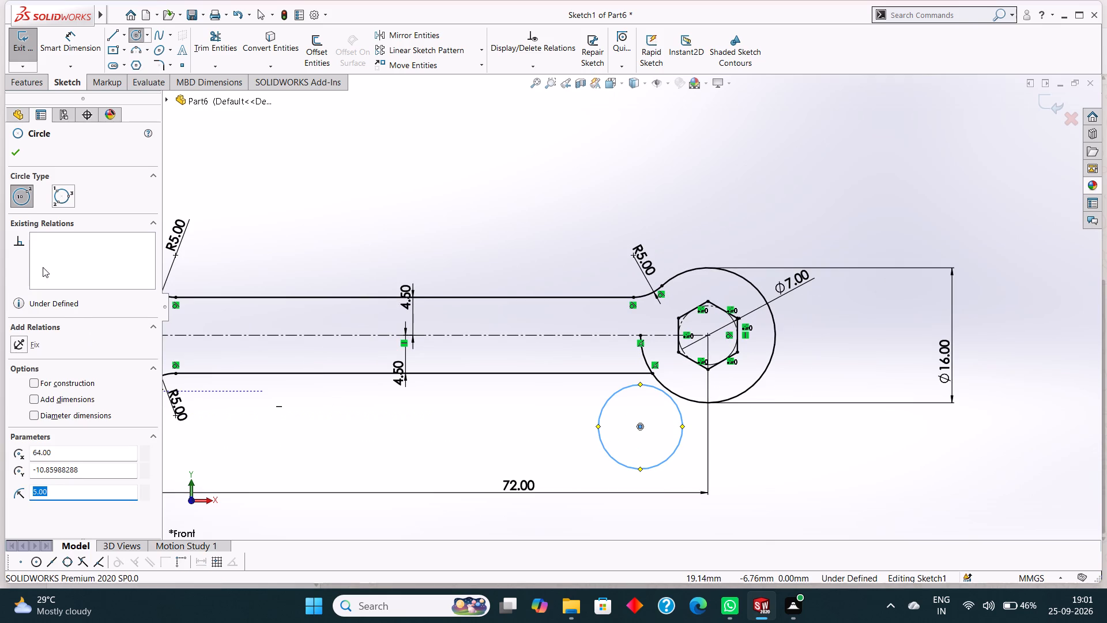
{"action": "left_click", "coordinate": [16, 159]}
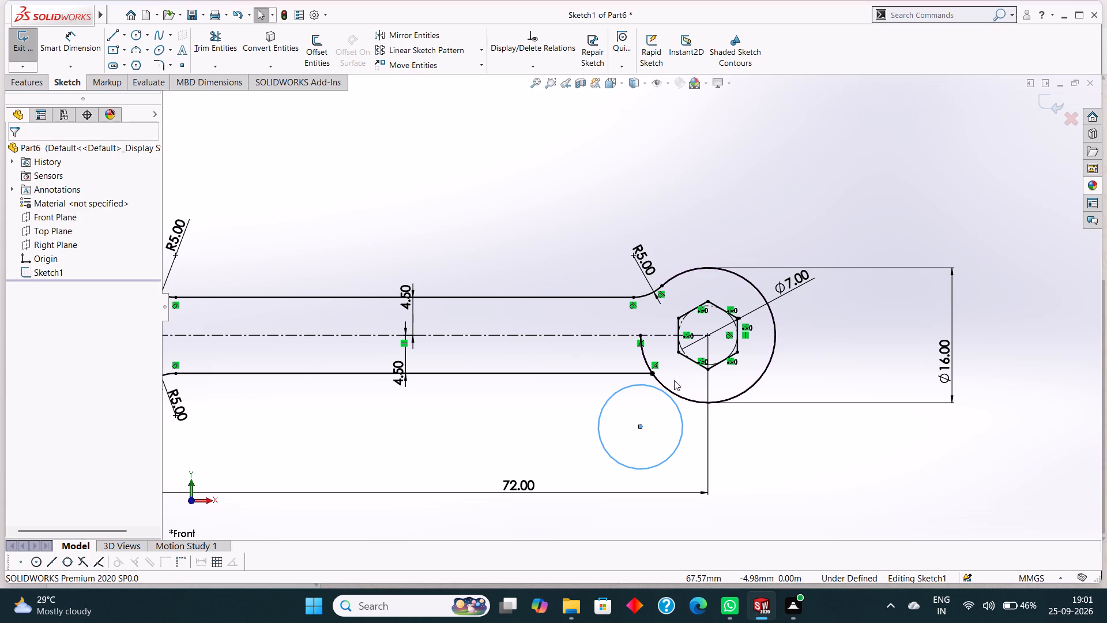
Make the lower 5 mm radius circle tangent to both the closed 16 mm end circle and the bar's lower line.
{"action": "left_click", "coordinate": [689, 401]}
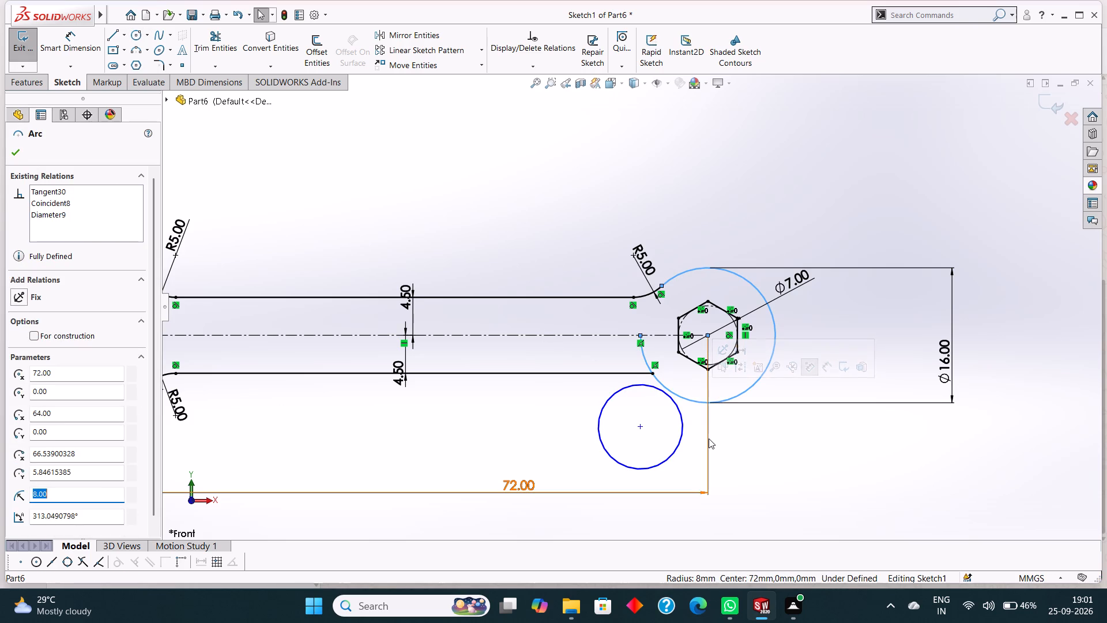
{"action": "key", "text": "Escape"}
{"action": "key", "text": "Escape"}
{"action": "key", "text": "Escape"}
{"action": "left_click", "coordinate": [695, 404]}
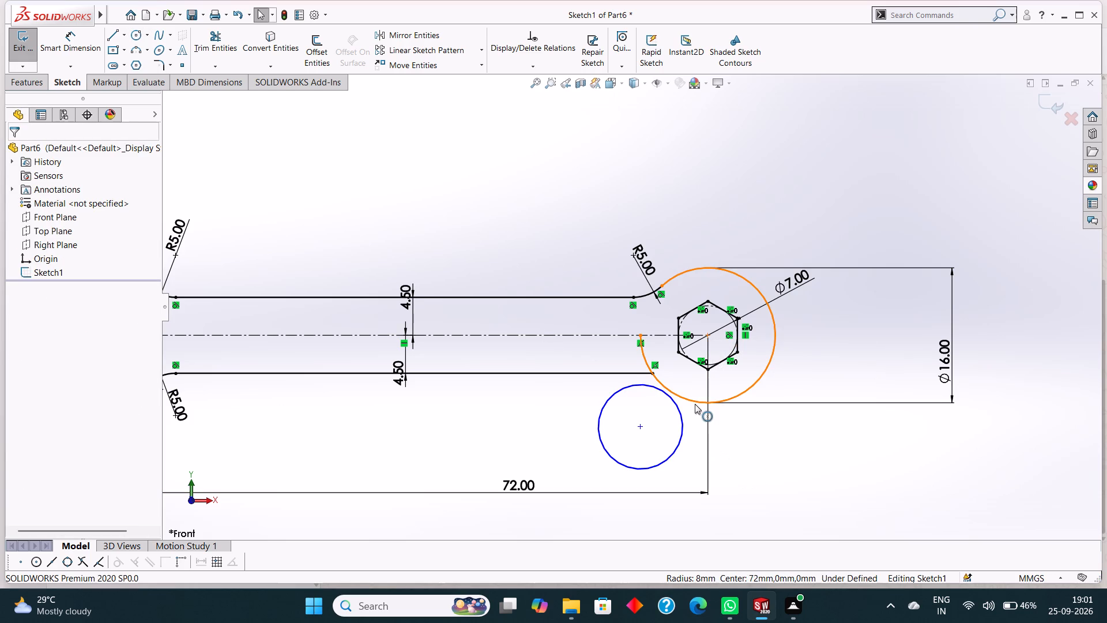
{"action": "left_click", "coordinate": [628, 386], "text": "ctrl"}
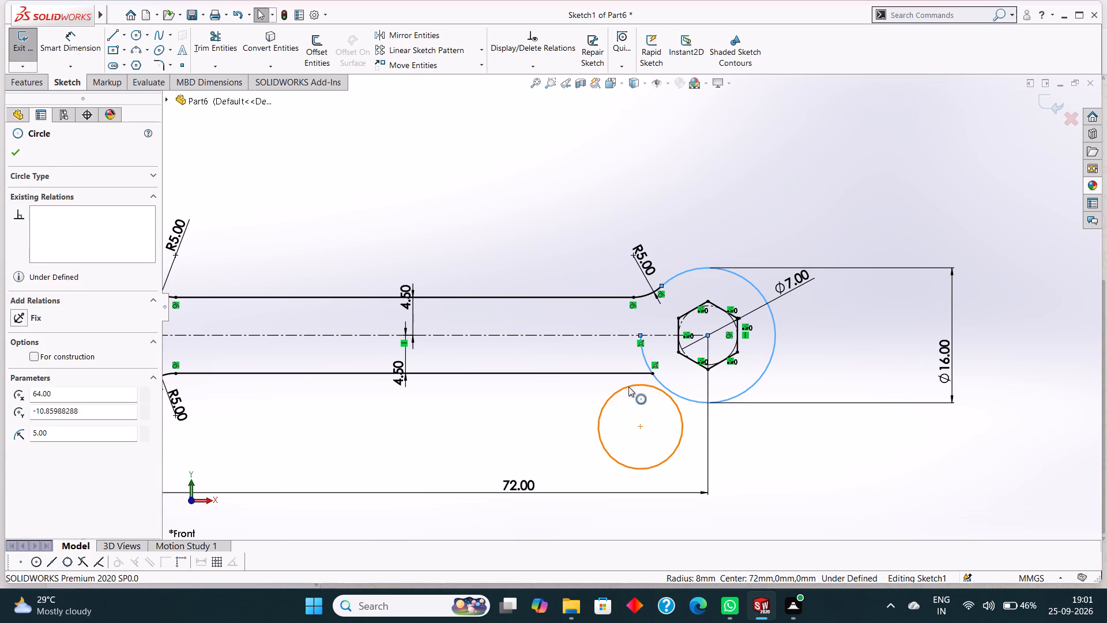
{"action": "left_click", "coordinate": [42, 373]}
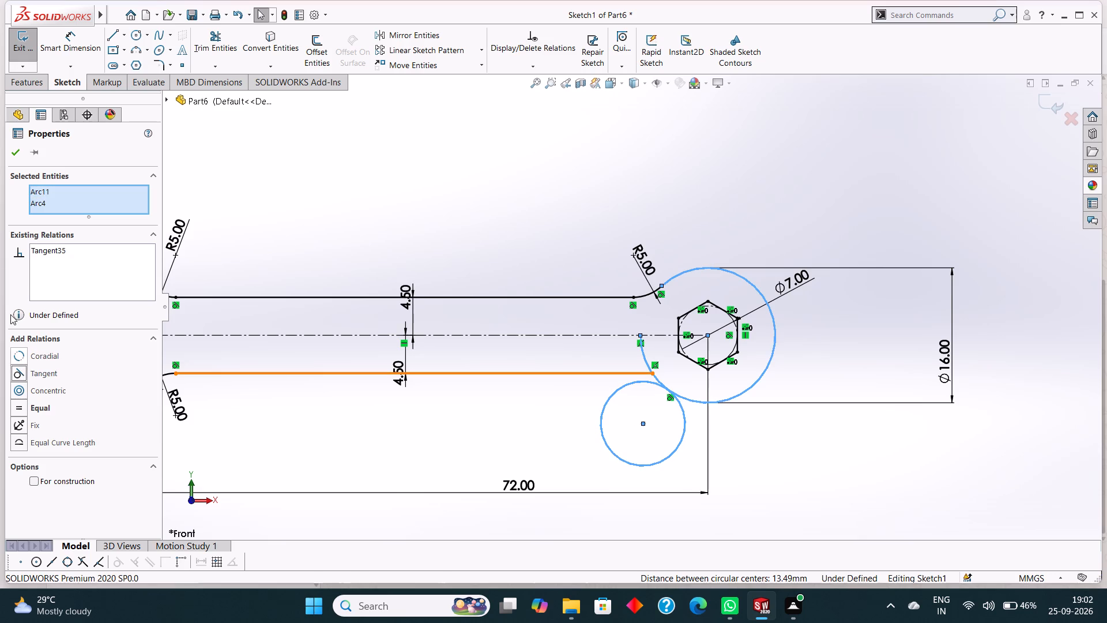
{"action": "left_click", "coordinate": [10, 152]}
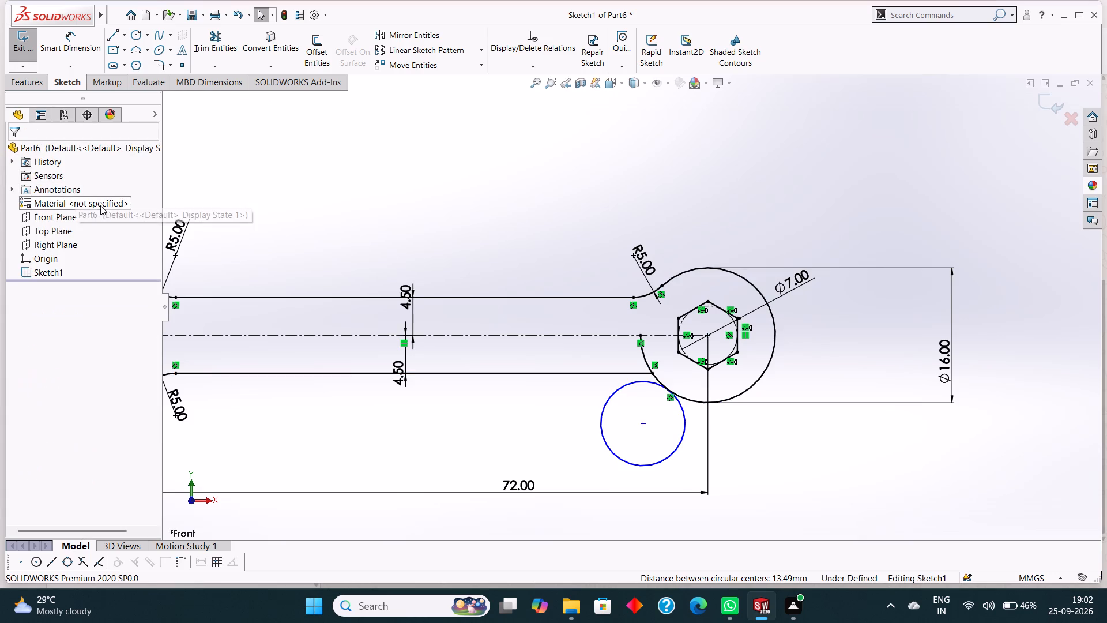
{"action": "left_click", "coordinate": [623, 387]}
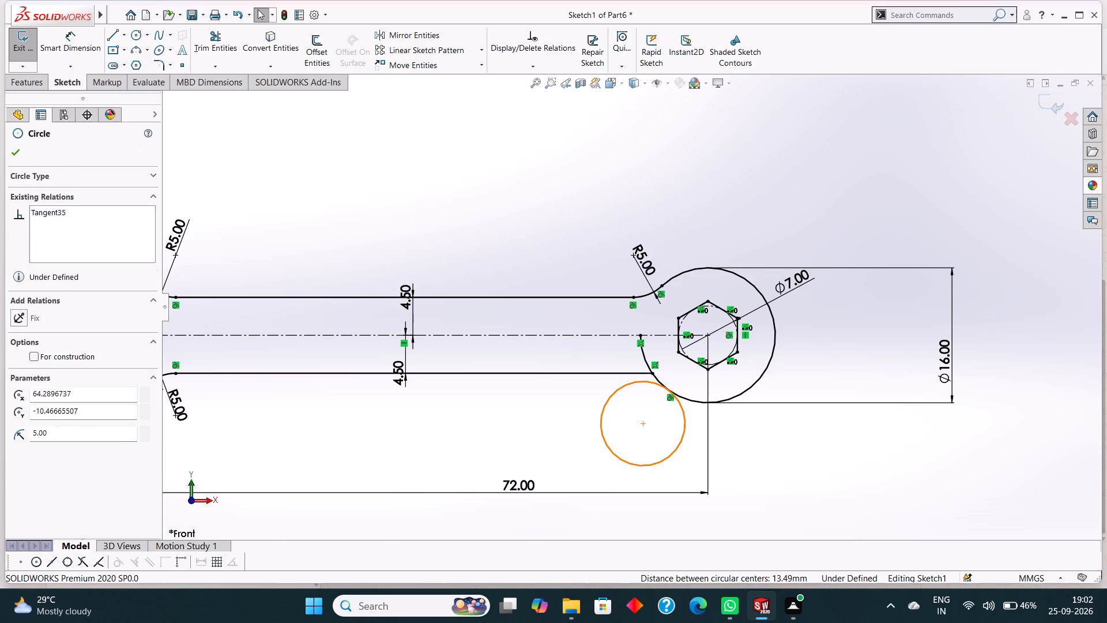
{"action": "left_click", "coordinate": [586, 374], "text": "ctrl"}
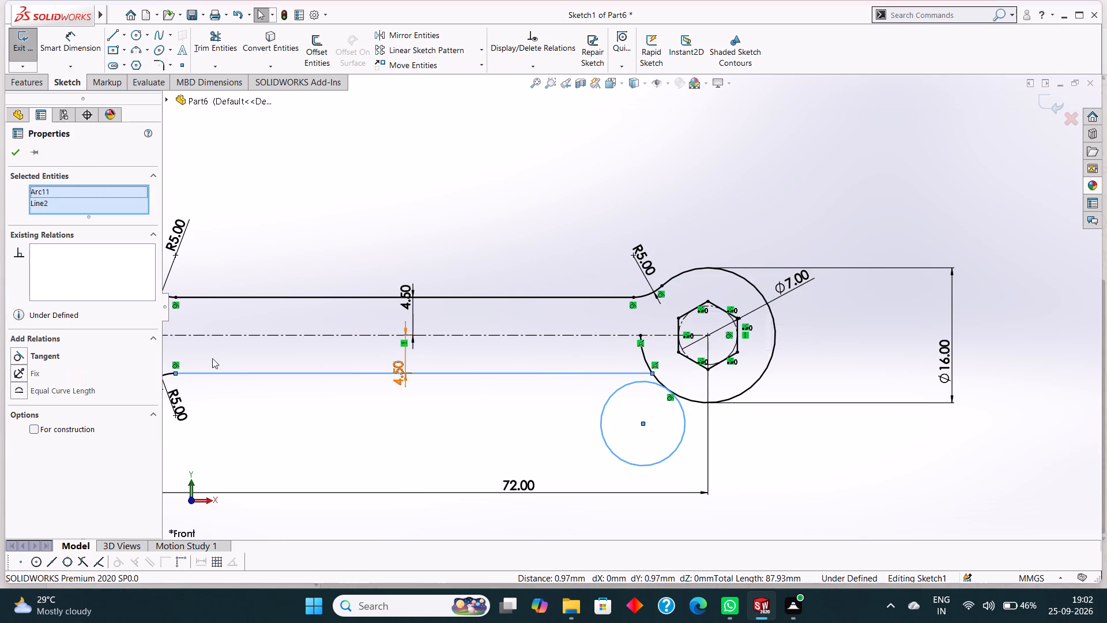
{"action": "left_click", "coordinate": [45, 355]}
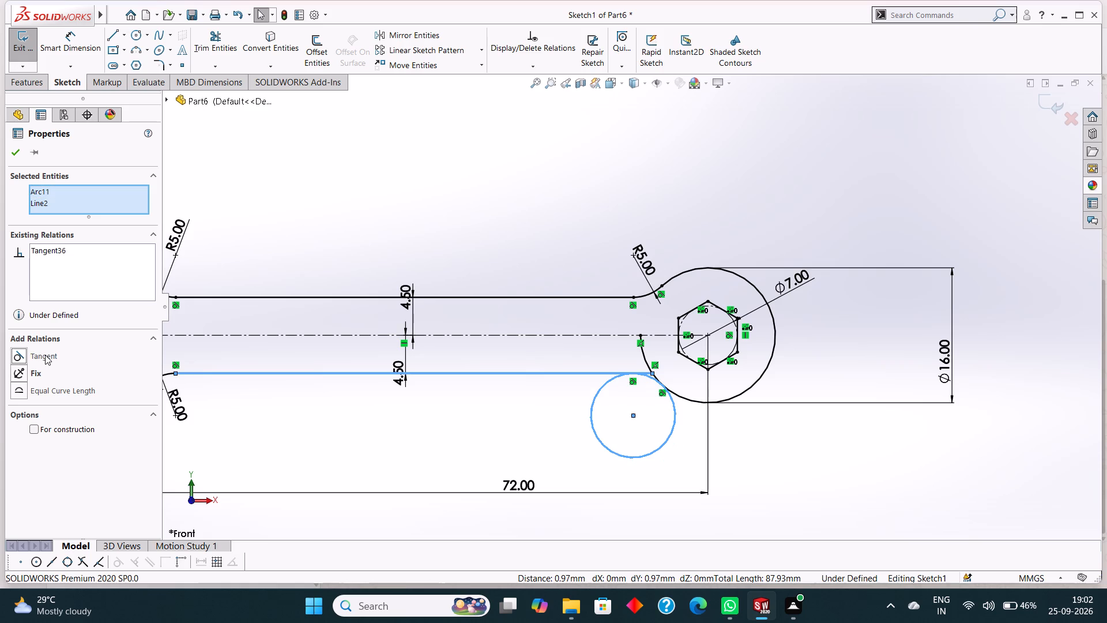
{"action": "left_click", "coordinate": [13, 155]}
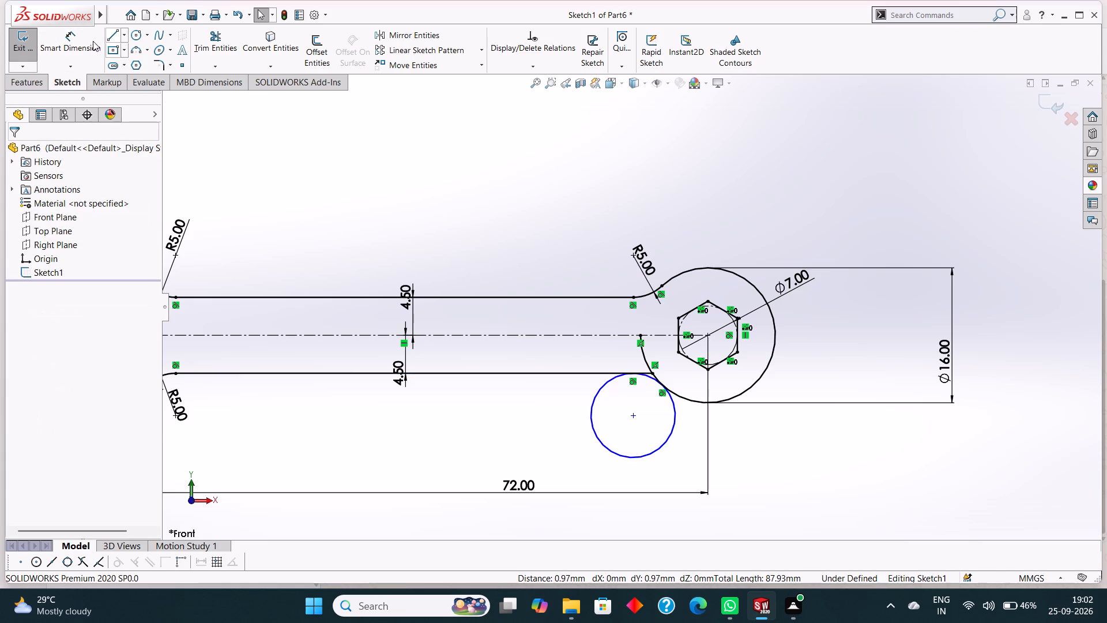
Trim the lower tangent circle to its blend arc, removing the overlapping line end and the end circle's remaining segments inside the bar.
{"action": "left_click", "coordinate": [219, 37]}
{"action": "left_click", "coordinate": [595, 403]}
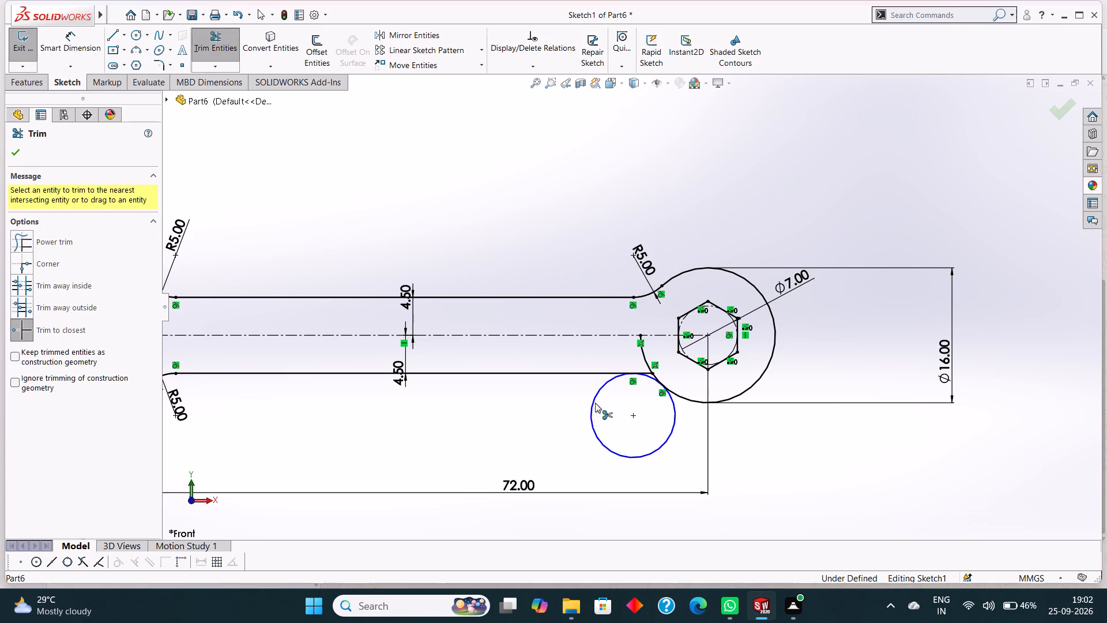
{"action": "scroll", "coordinate": [644, 391], "scroll_direction": "down", "scroll_amount": 9}
{"action": "scroll", "coordinate": [653, 314], "scroll_direction": "down", "scroll_amount": 2}
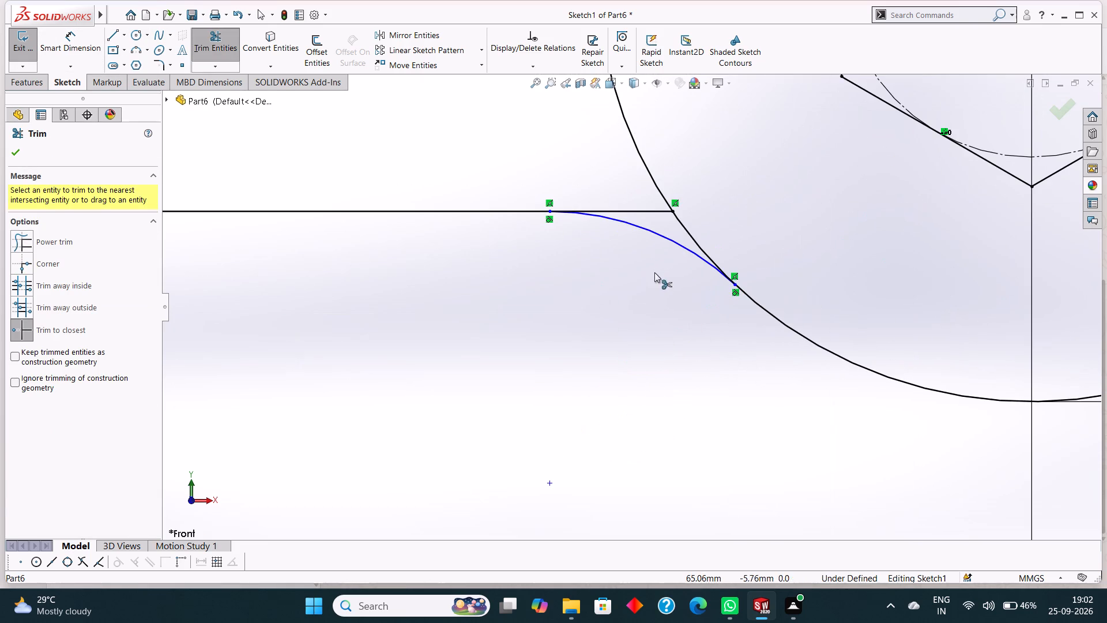
{"action": "left_click", "coordinate": [679, 223]}
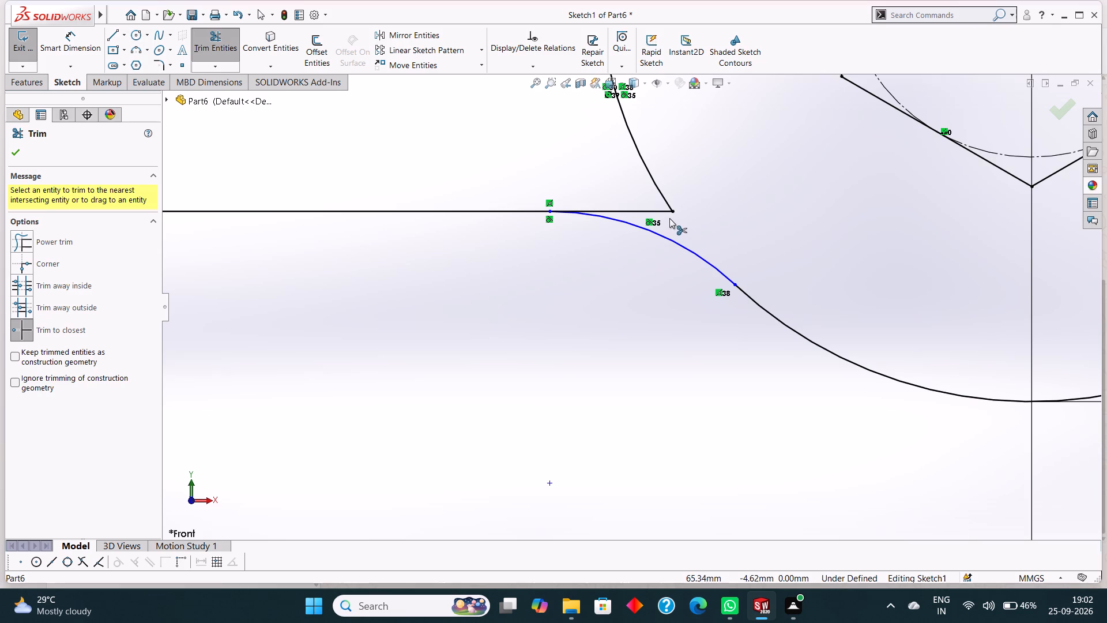
{"action": "left_click", "coordinate": [661, 211]}
{"action": "left_click", "coordinate": [662, 192]}
{"action": "scroll", "coordinate": [662, 192], "scroll_direction": "up", "scroll_amount": 6}
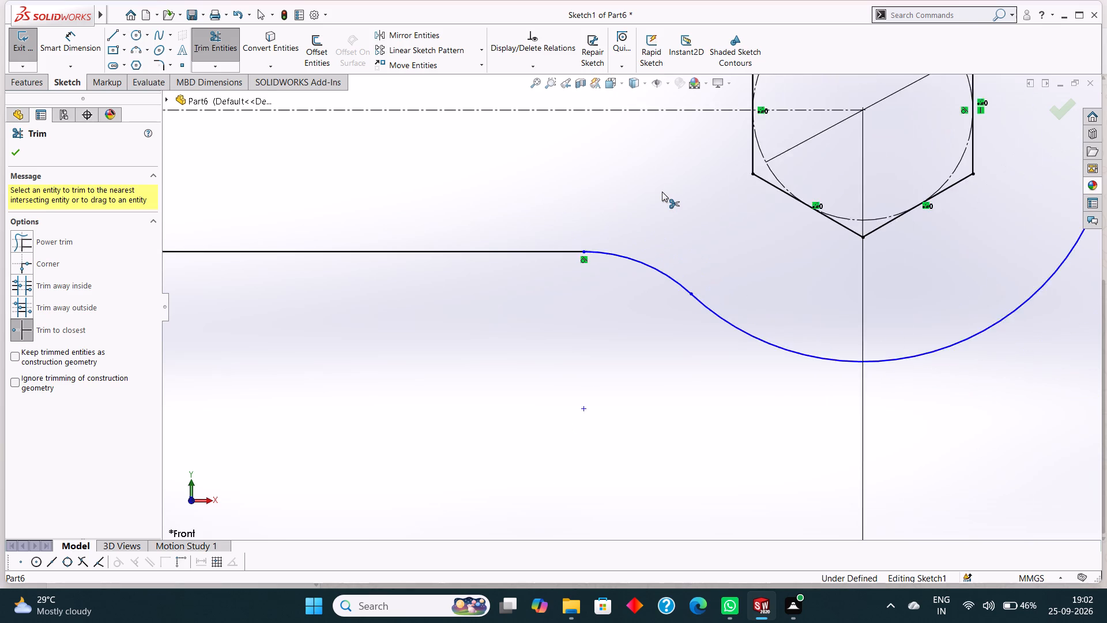
{"action": "scroll", "coordinate": [662, 192], "scroll_direction": "up", "scroll_amount": 7}
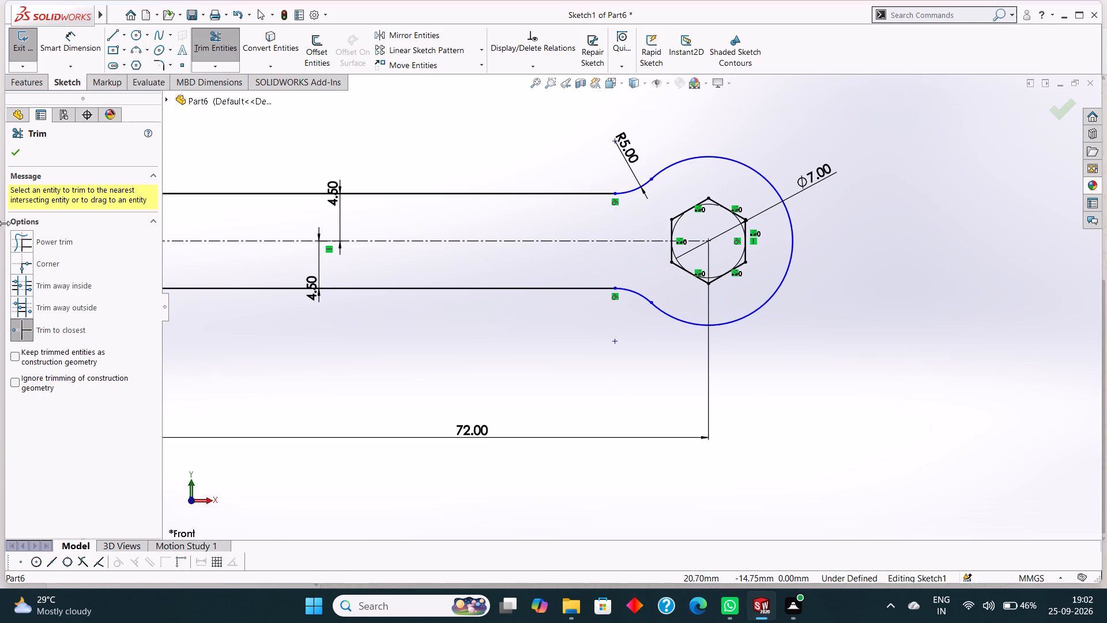
{"action": "left_click", "coordinate": [18, 152]}
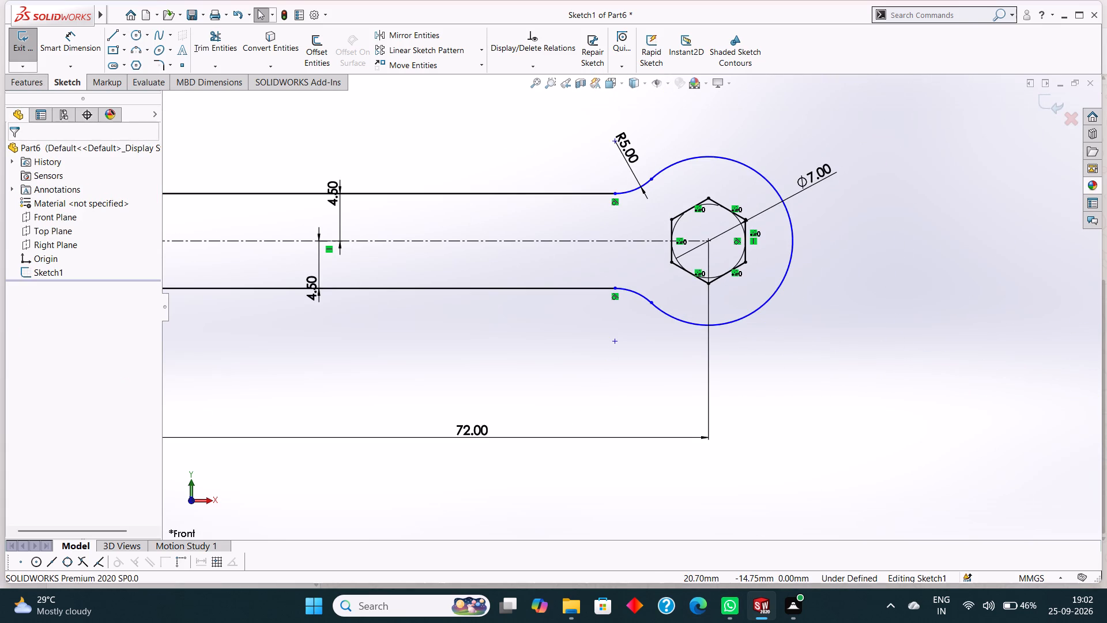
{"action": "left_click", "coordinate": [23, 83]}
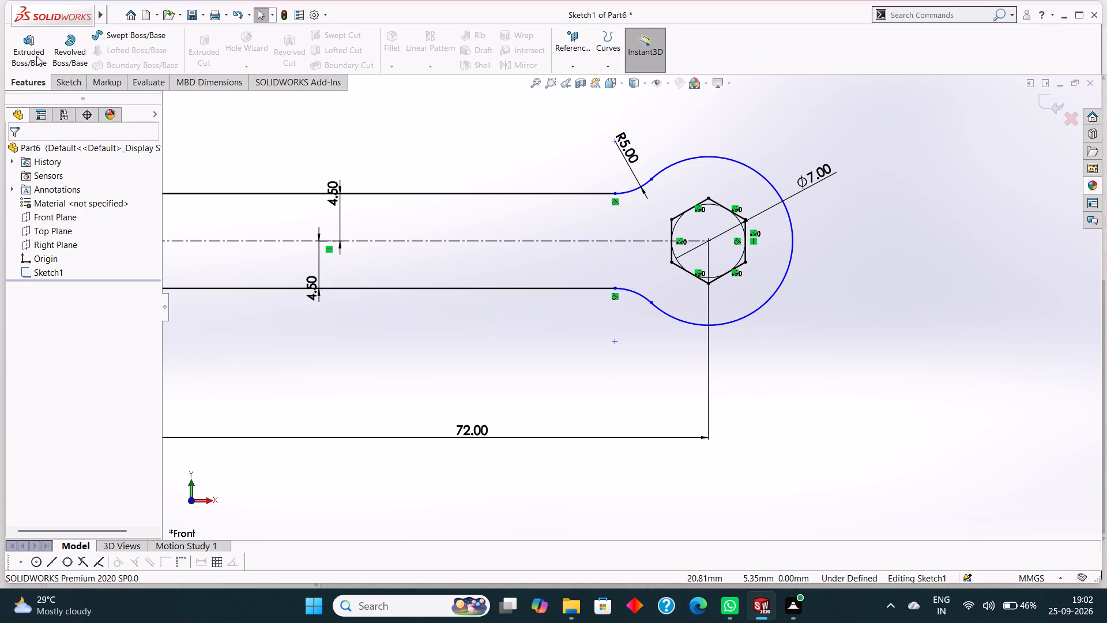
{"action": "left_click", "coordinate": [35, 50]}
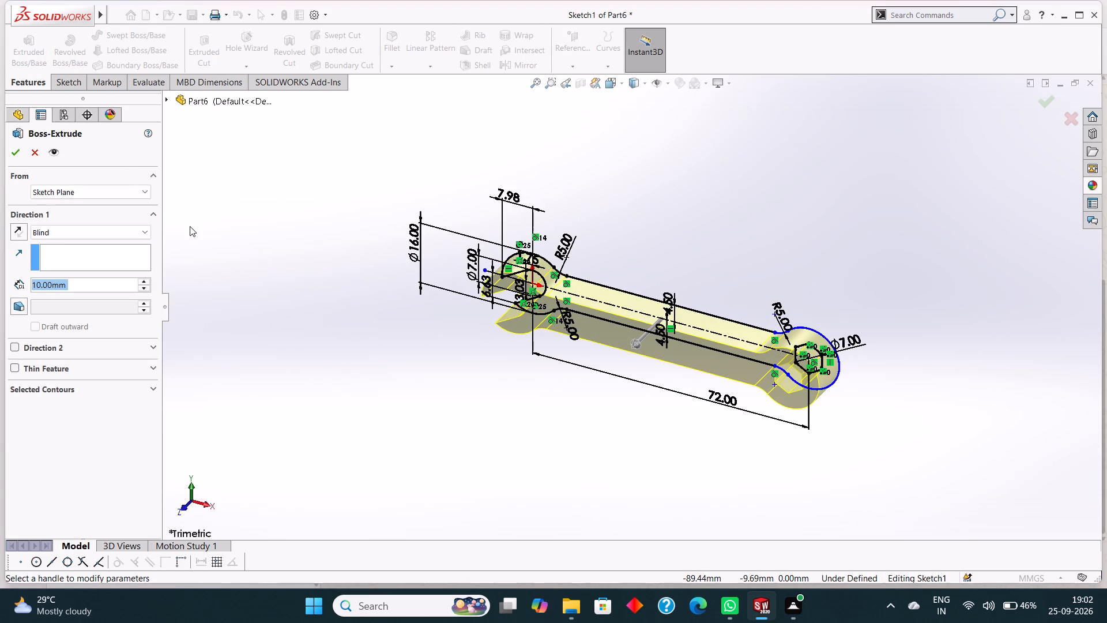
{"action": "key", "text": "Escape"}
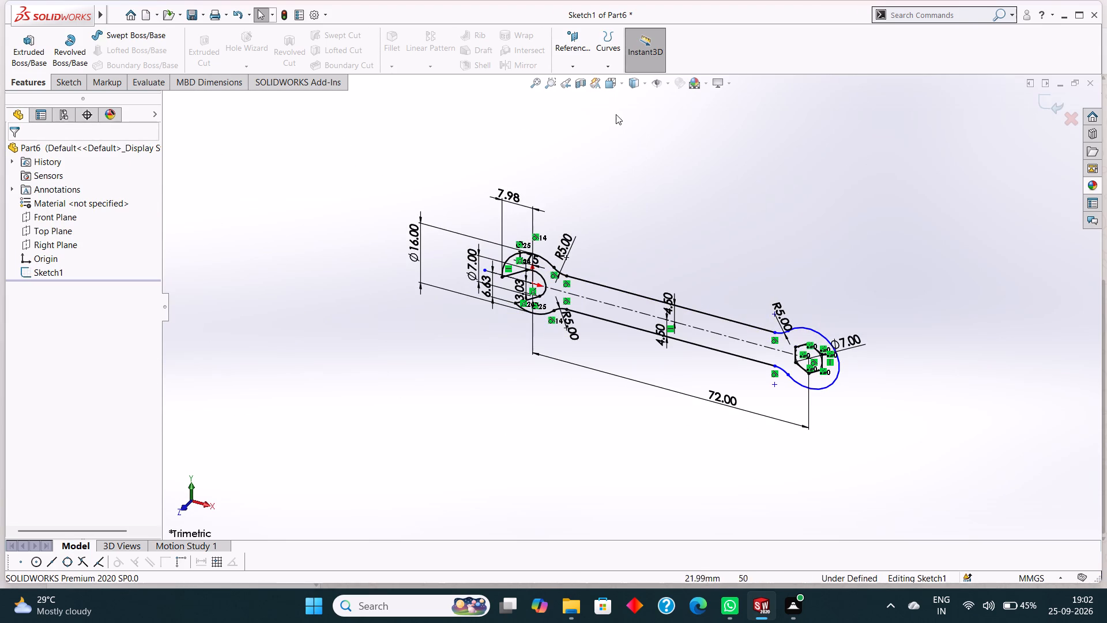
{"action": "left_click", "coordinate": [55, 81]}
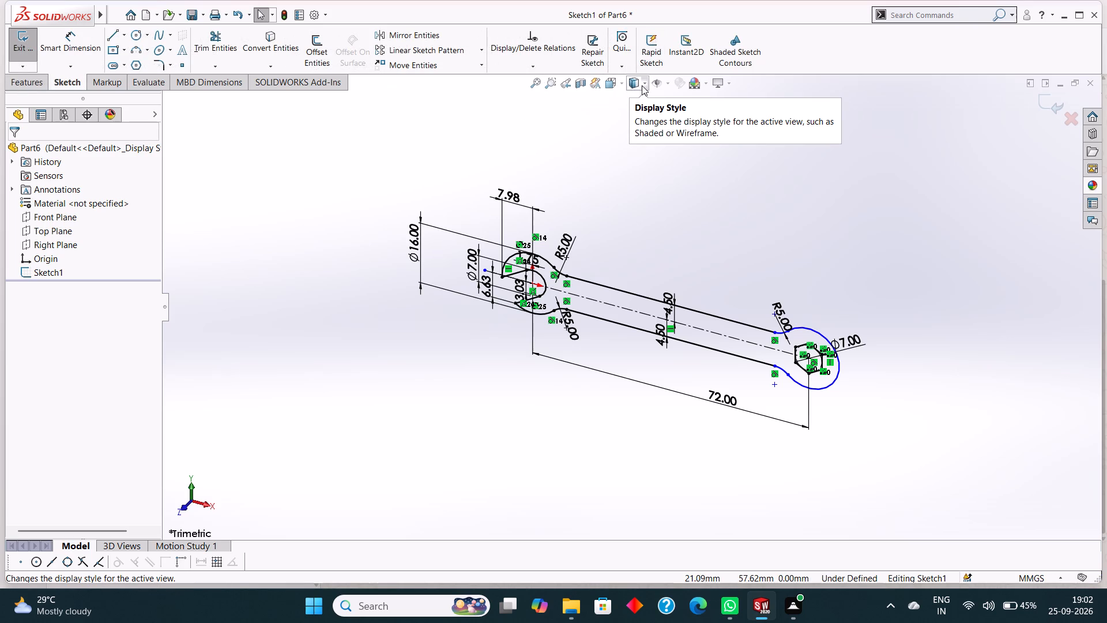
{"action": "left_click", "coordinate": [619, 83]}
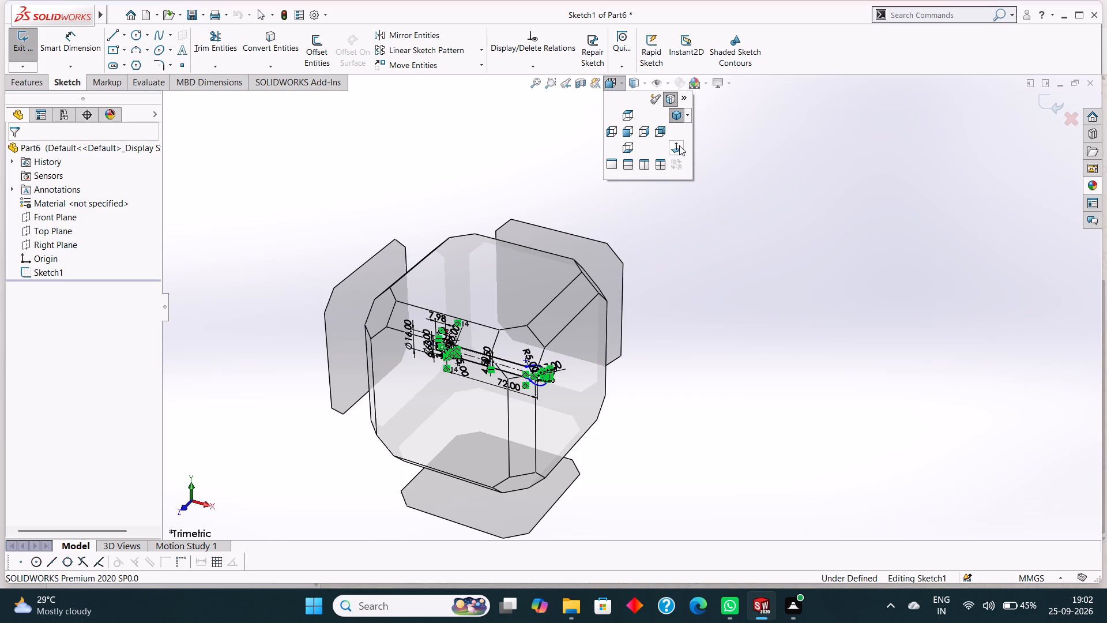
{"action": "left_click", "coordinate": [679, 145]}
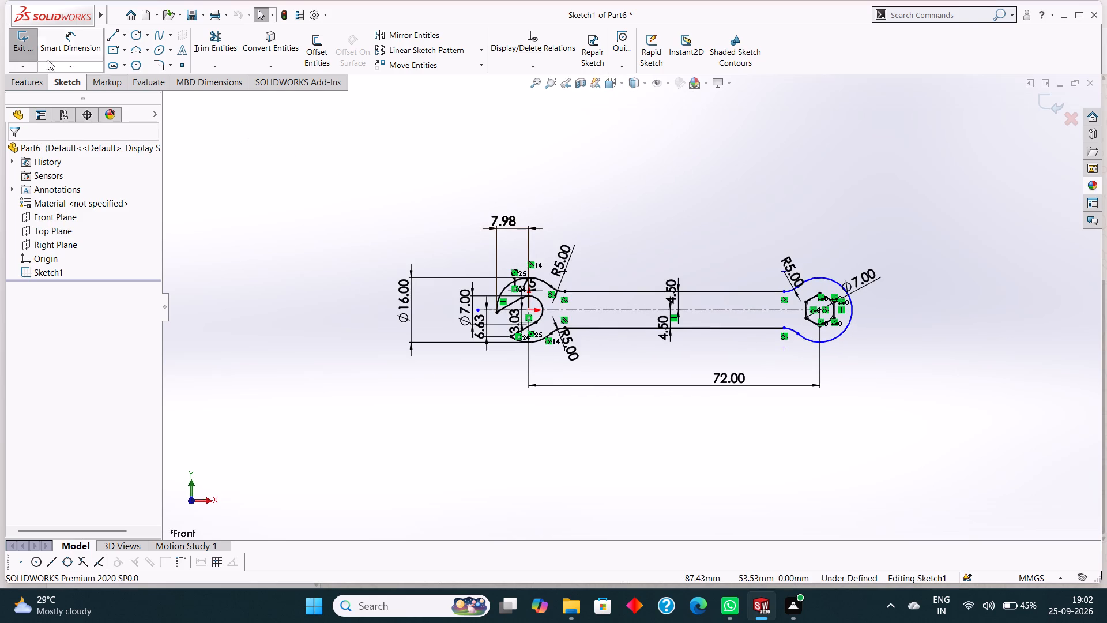
Dimension the horizontal distance from the open end's centre to the bar's upper line endpoint at the closed end.
{"action": "left_click", "coordinate": [71, 42]}
{"action": "scroll", "coordinate": [985, 397], "scroll_direction": "down", "scroll_amount": 3}
{"action": "scroll", "coordinate": [712, 343], "scroll_direction": "up", "scroll_amount": 2}
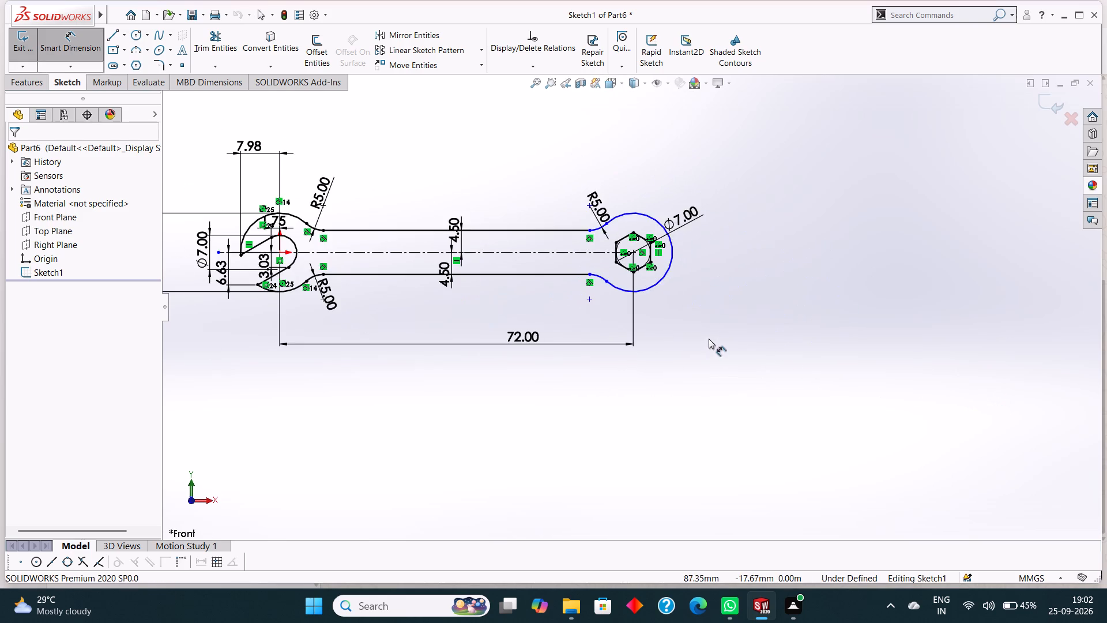
{"action": "scroll", "coordinate": [423, 311], "scroll_direction": "up", "scroll_amount": 2}
{"action": "scroll", "coordinate": [486, 290], "scroll_direction": "down", "scroll_amount": 2}
{"action": "scroll", "coordinate": [531, 288], "scroll_direction": "up", "scroll_amount": 2}
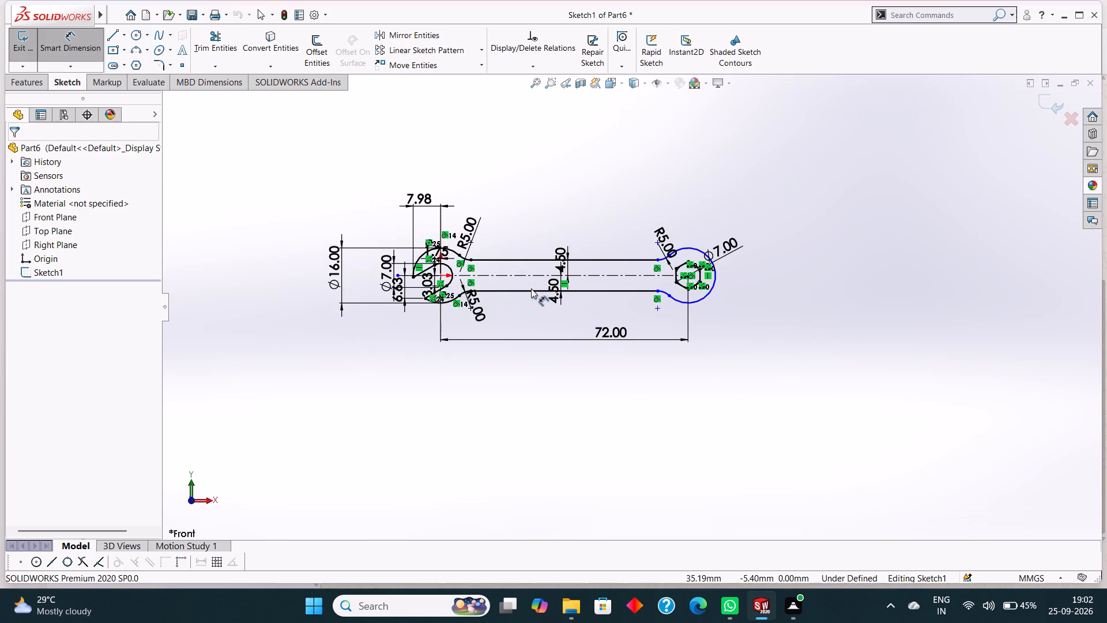
{"action": "left_click", "coordinate": [442, 275]}
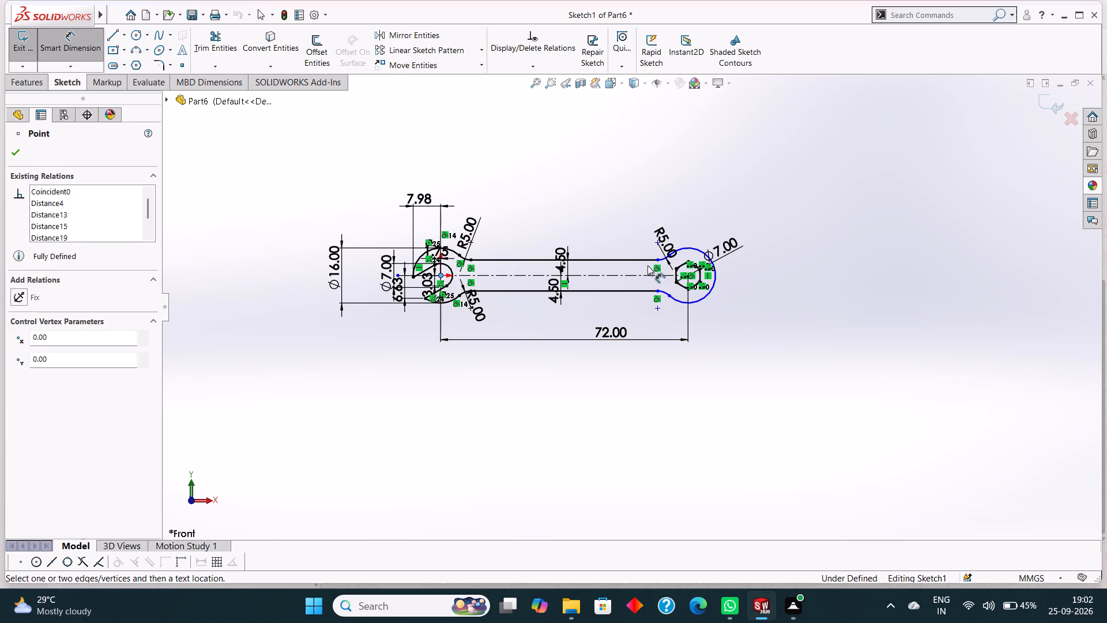
{"action": "left_click", "coordinate": [656, 260]}
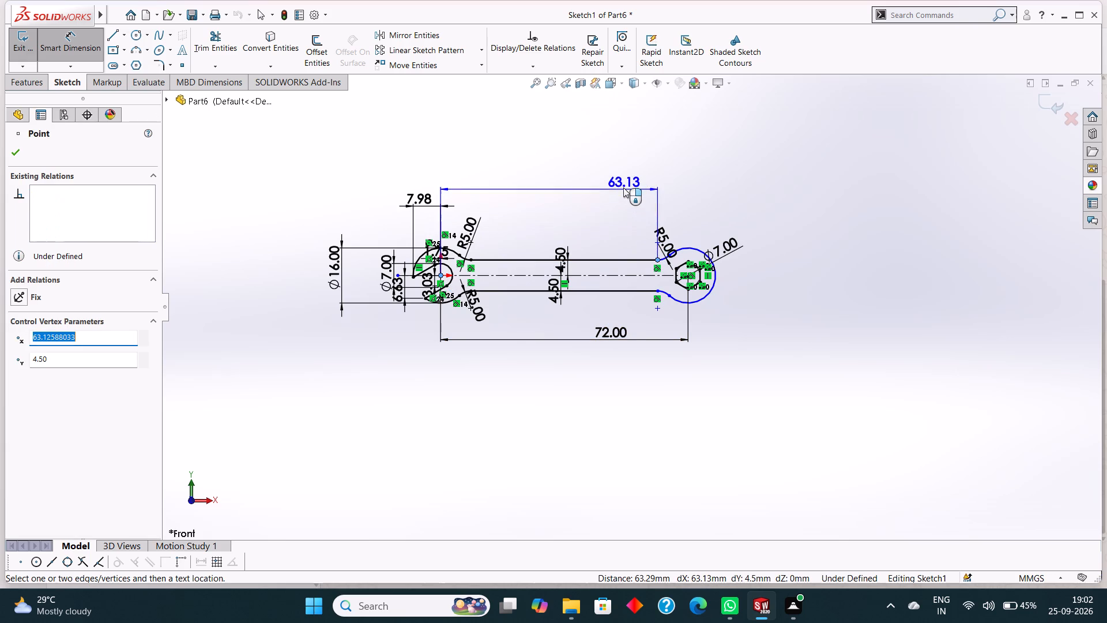
{"action": "left_click", "coordinate": [623, 186]}
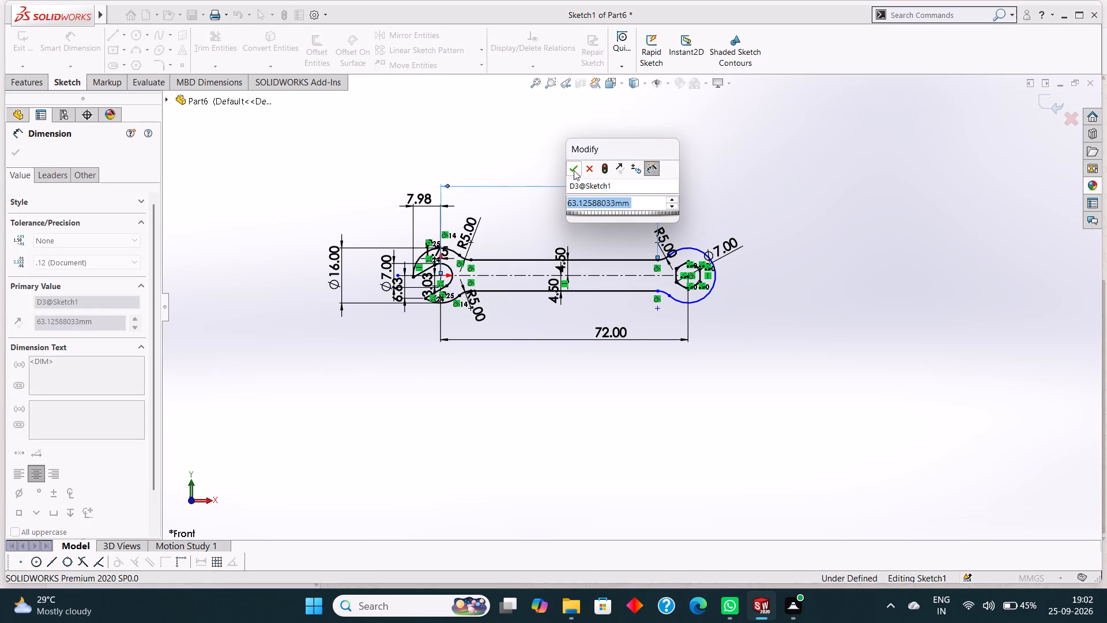
{"action": "left_click", "coordinate": [574, 170]}
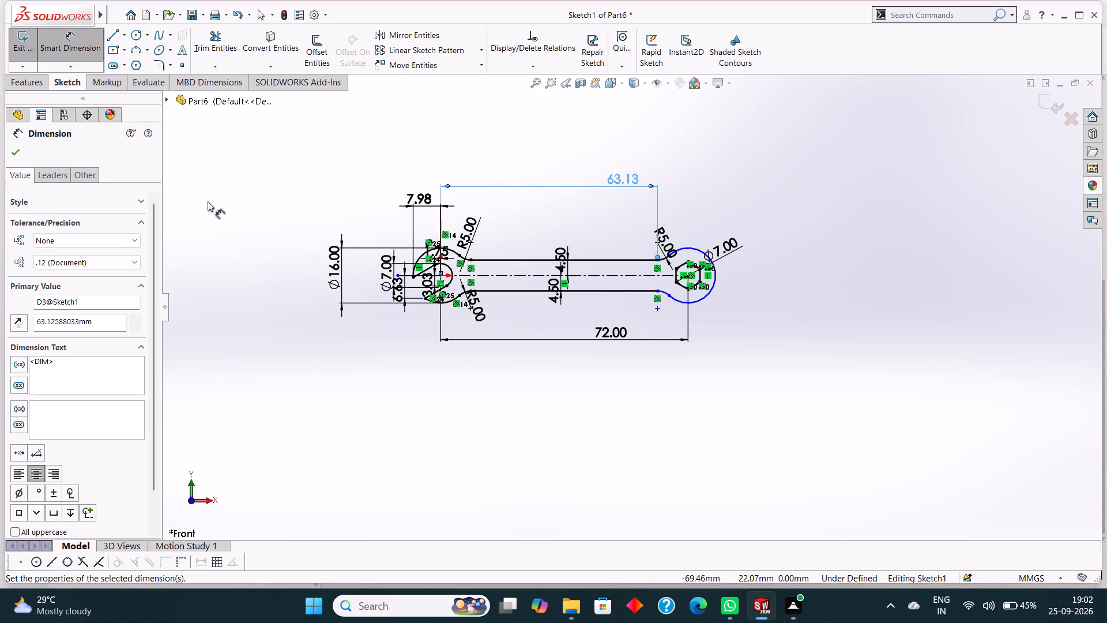
{"action": "left_click", "coordinate": [13, 151]}
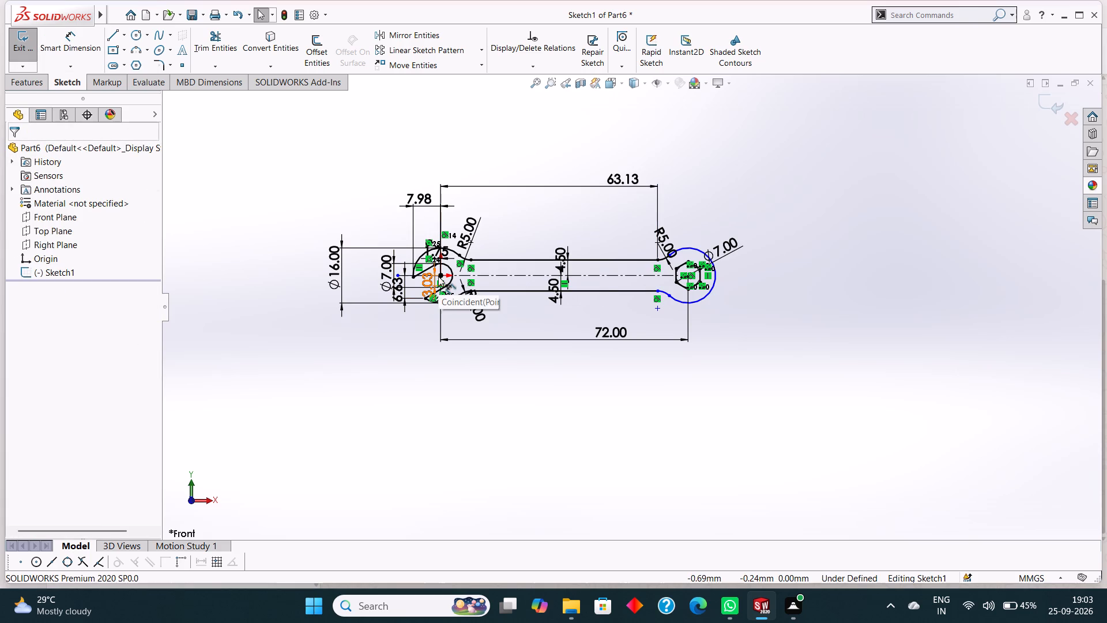
Dimension the horizontal distance from the open end's centre to the upper blend arc's endpoint on the closed end circle.
{"action": "left_click", "coordinate": [438, 276]}
{"action": "scroll", "coordinate": [485, 275], "scroll_direction": "down", "scroll_amount": 4}
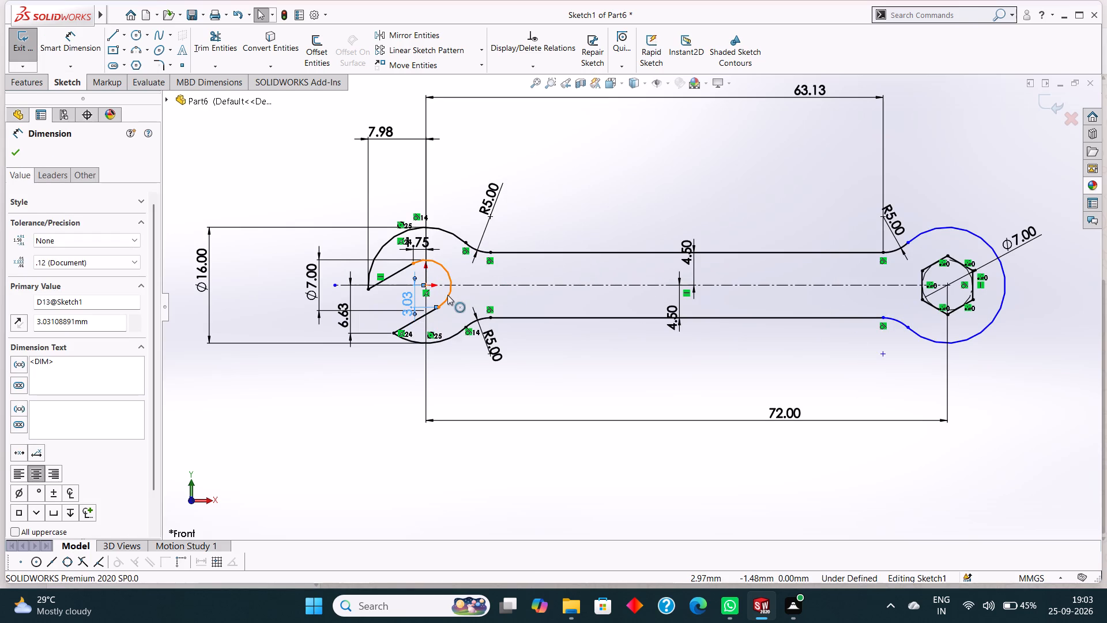
{"action": "key", "text": "Escape"}
{"action": "left_click", "coordinate": [71, 39]}
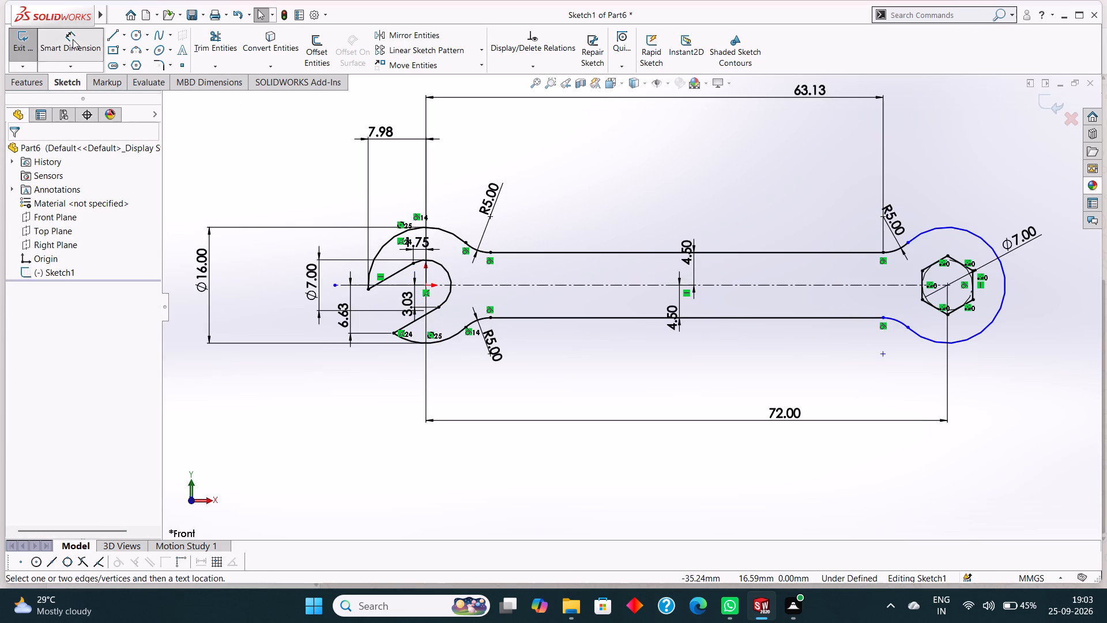
{"action": "left_click", "coordinate": [429, 283]}
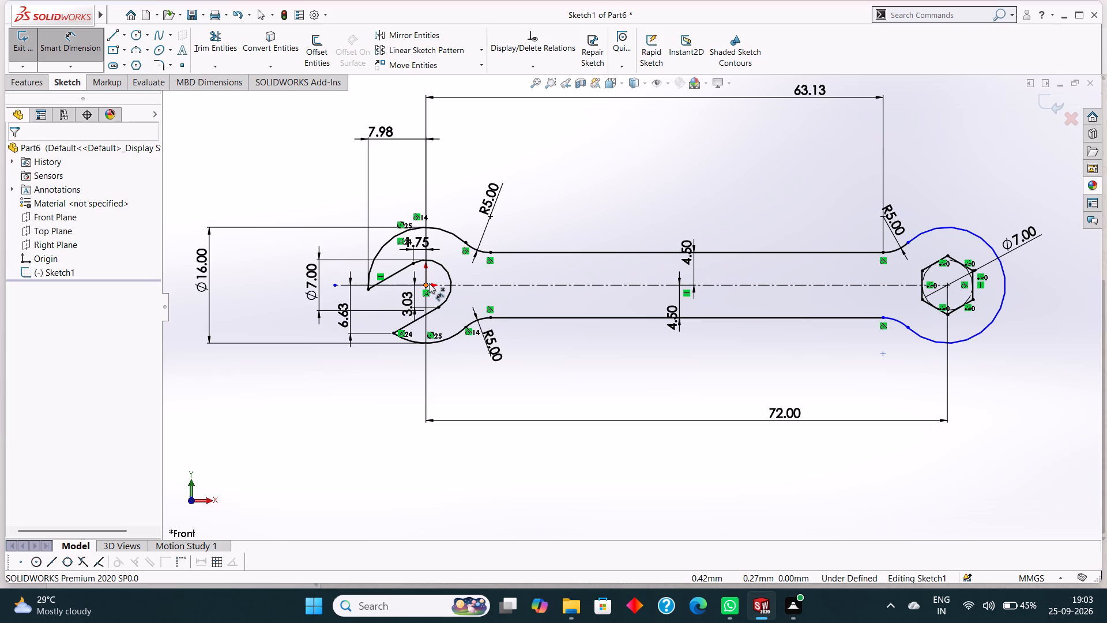
{"action": "left_click", "coordinate": [909, 241]}
{"action": "left_click", "coordinate": [899, 163]}
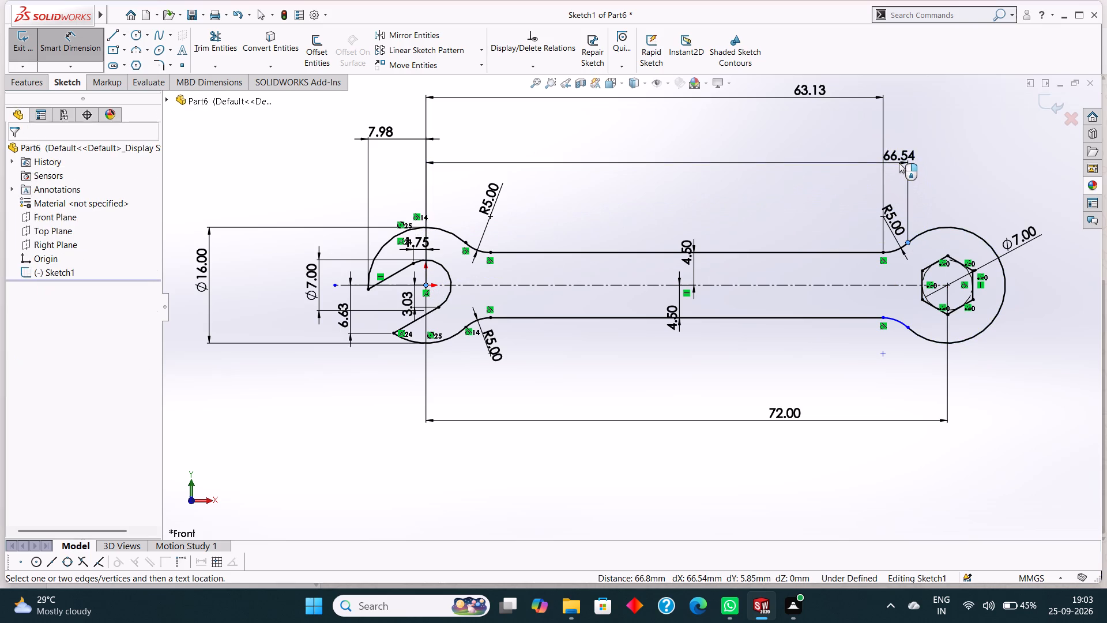
{"action": "left_click", "coordinate": [846, 145]}
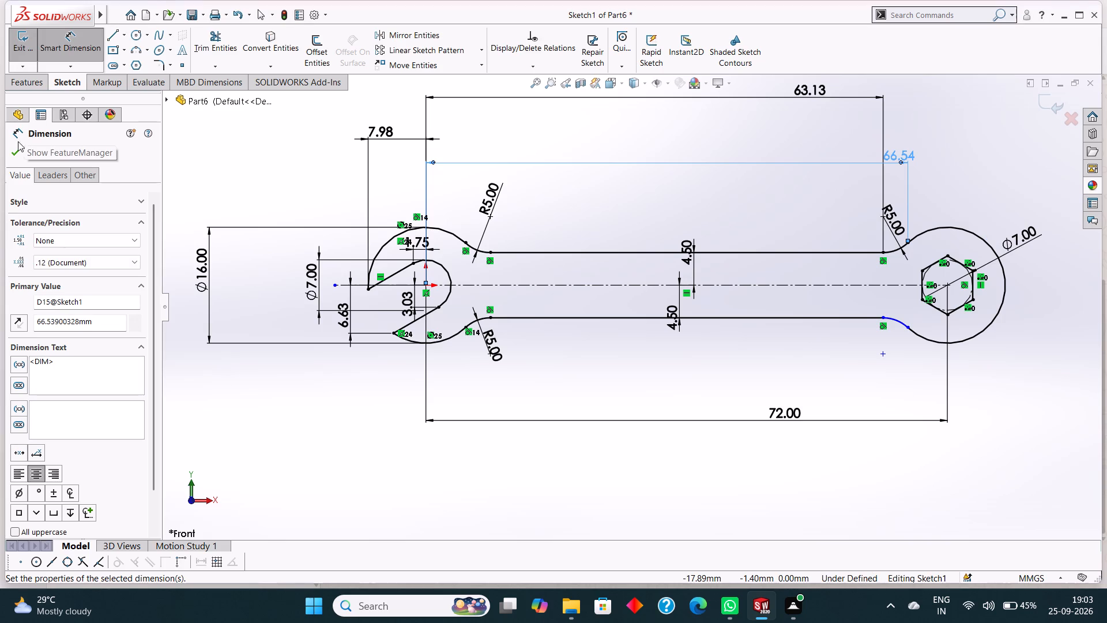
{"action": "left_click", "coordinate": [14, 148]}
Dimension the radius of the lower blend arc at the closed end.
{"action": "left_click", "coordinate": [79, 44]}
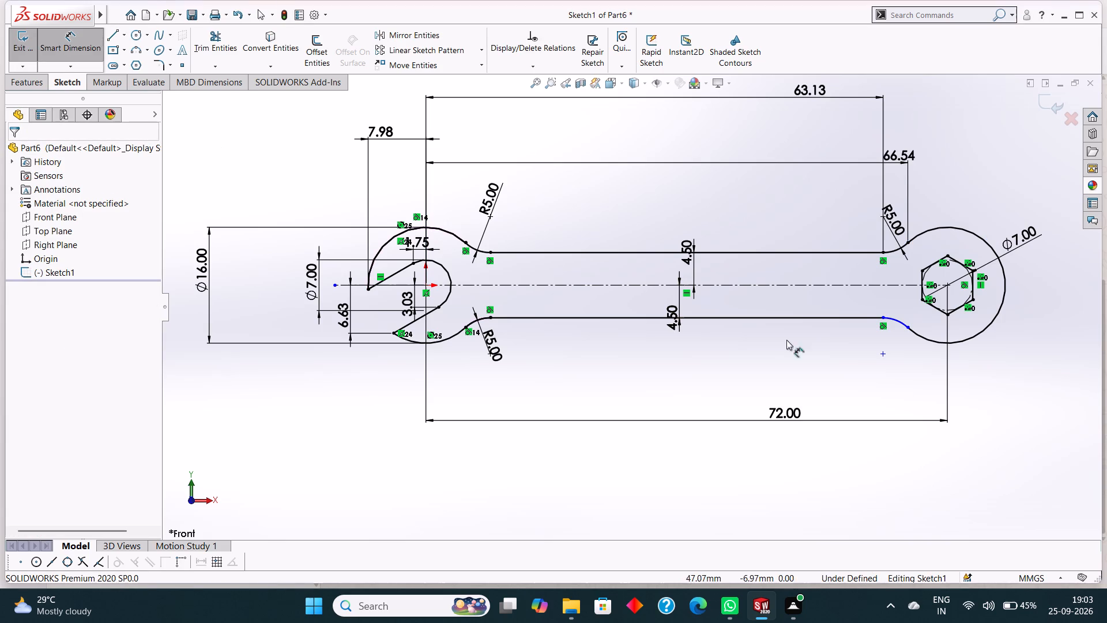
{"action": "left_click", "coordinate": [899, 320]}
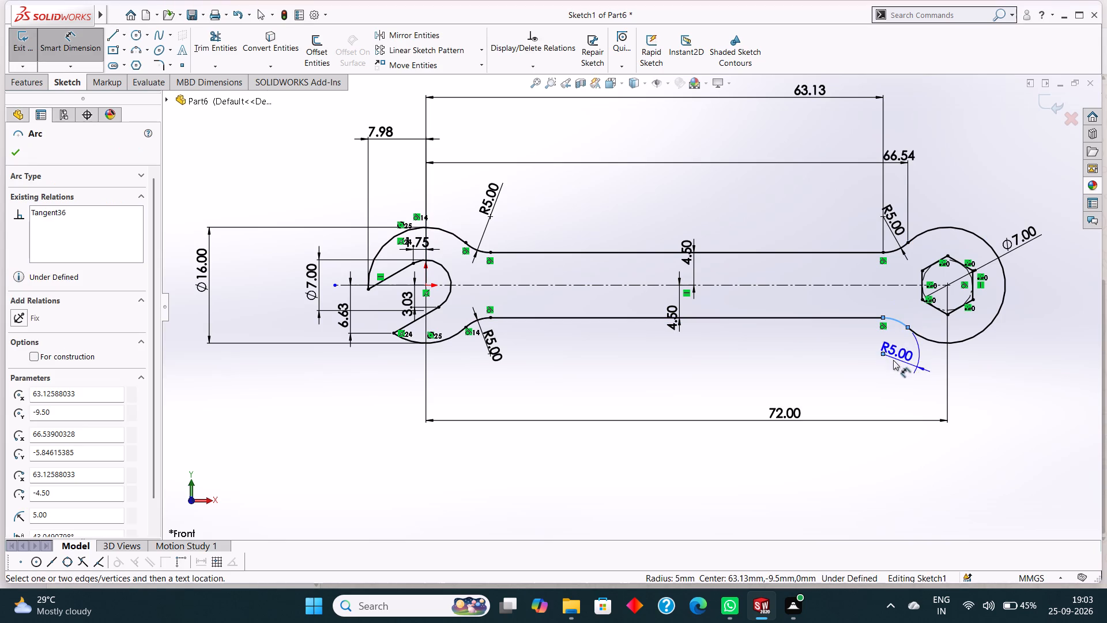
{"action": "left_click", "coordinate": [894, 335]}
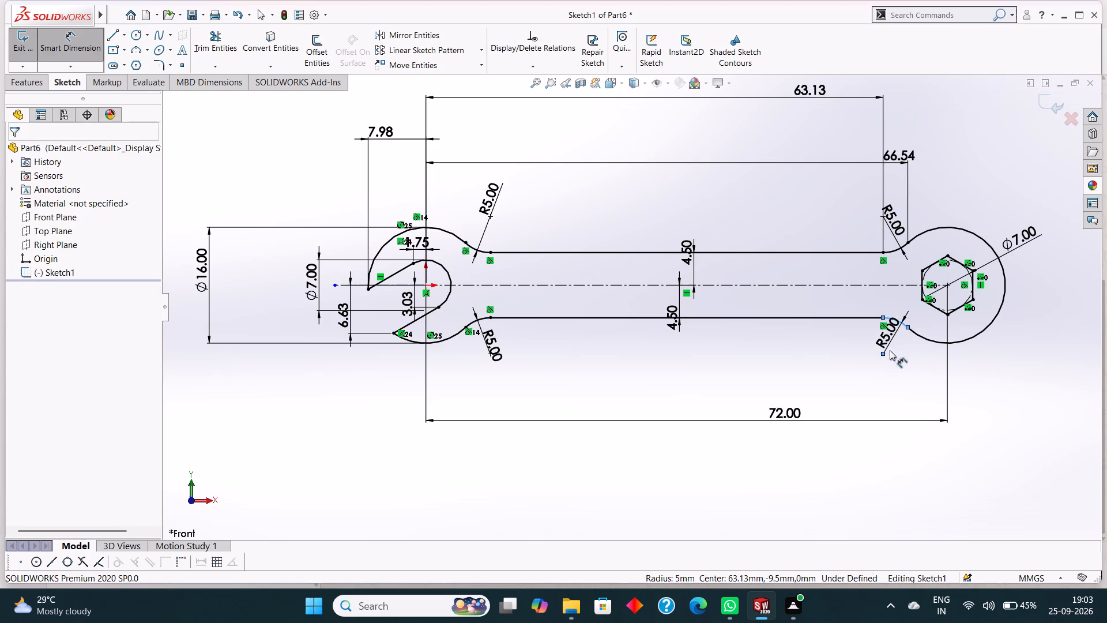
{"action": "left_click", "coordinate": [839, 319]}
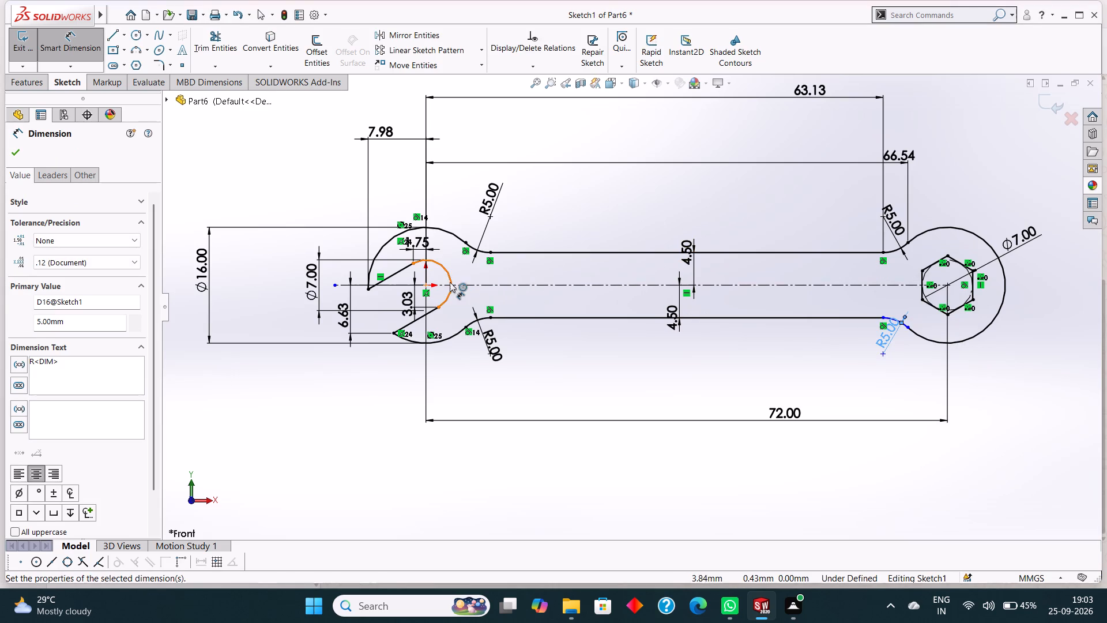
Dimension the horizontal distance from the open end's centre to the lower blend arc's endpoint on the closed end circle.
{"action": "left_click", "coordinate": [425, 286]}
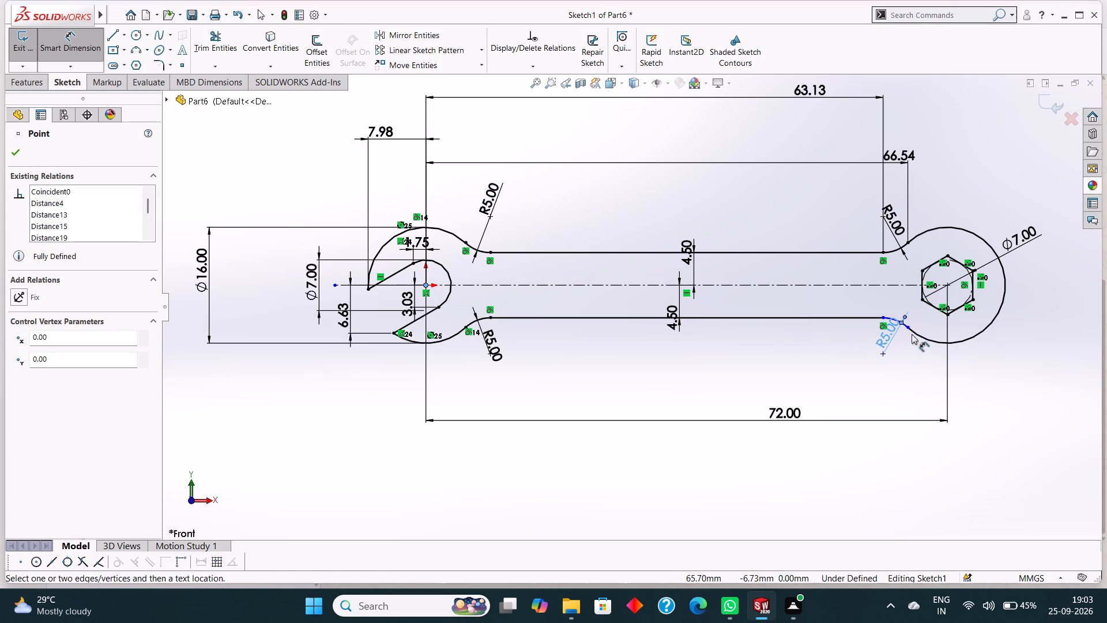
{"action": "left_click", "coordinate": [908, 328]}
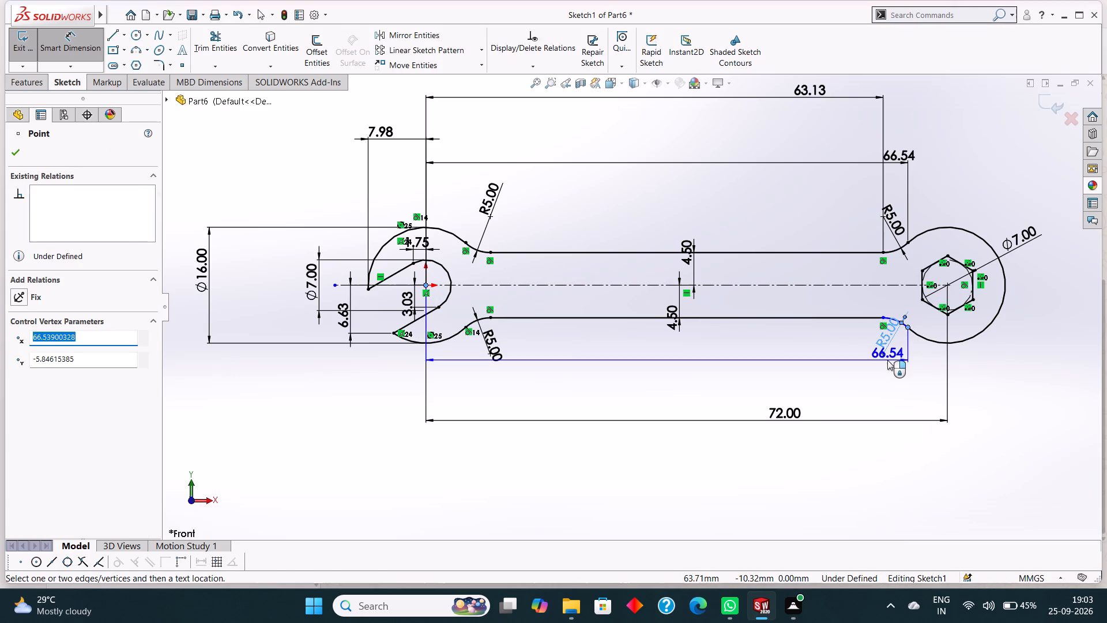
{"action": "left_click", "coordinate": [887, 360]}
{"action": "left_click", "coordinate": [838, 340]}
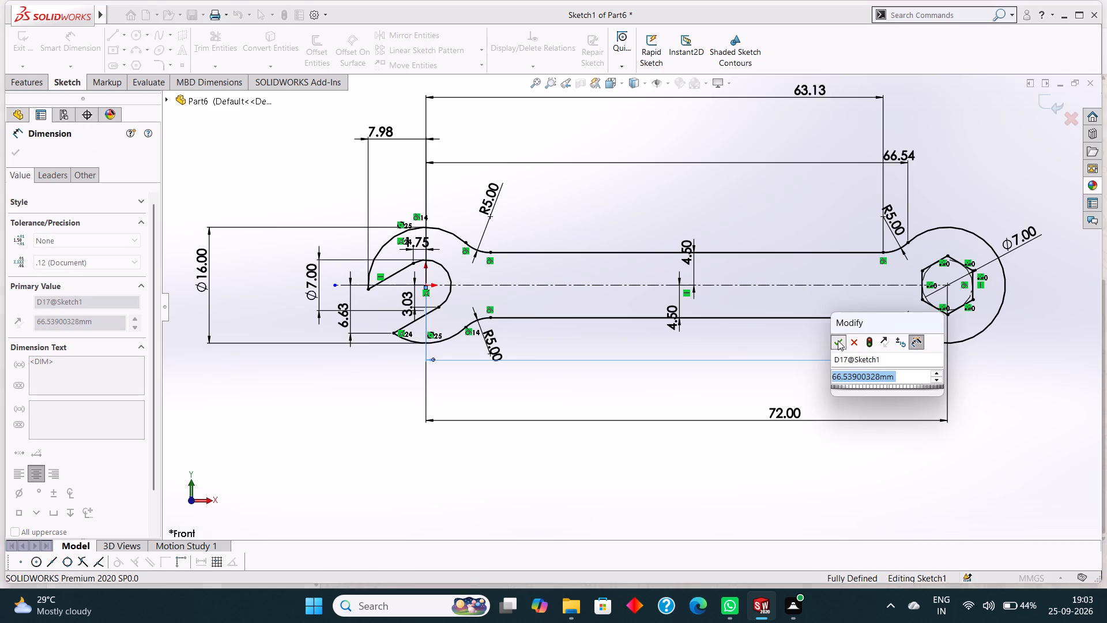
{"action": "scroll", "coordinate": [692, 394], "scroll_direction": "up", "scroll_amount": 2}
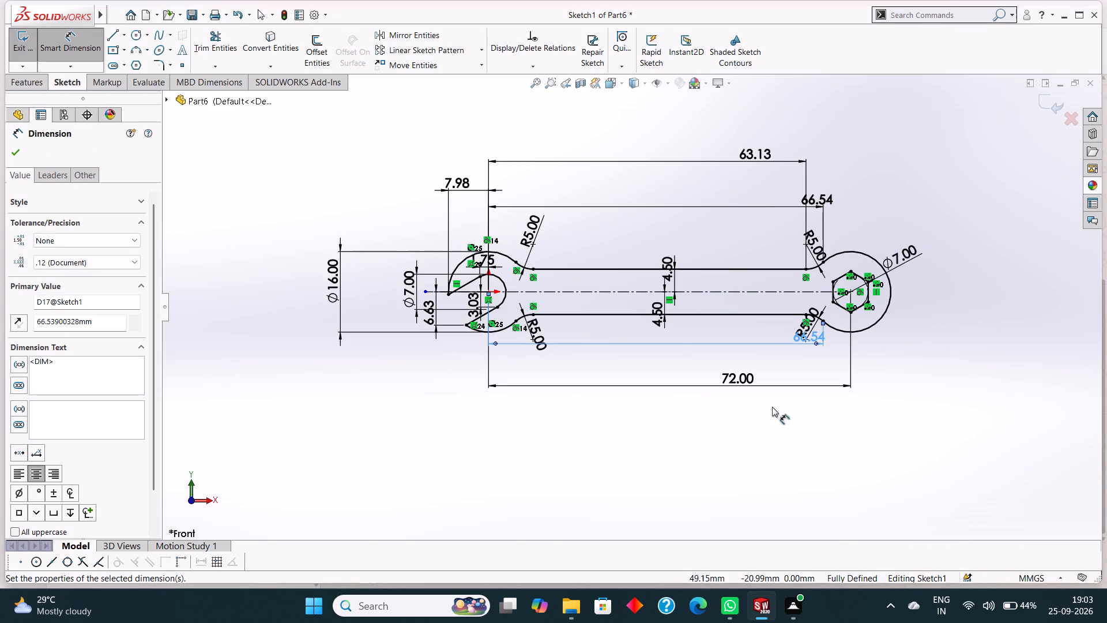
{"action": "left_click", "coordinate": [13, 155]}
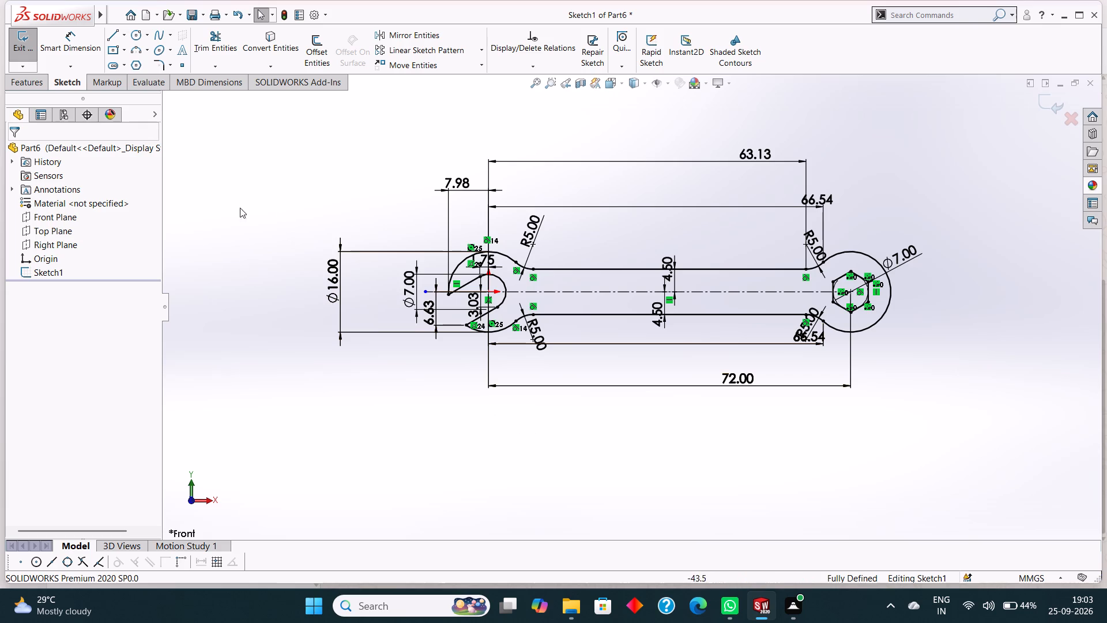
Extrude the wrench profile as a blind boss with a depth of 2.5 mm.
{"action": "left_click", "coordinate": [33, 80]}
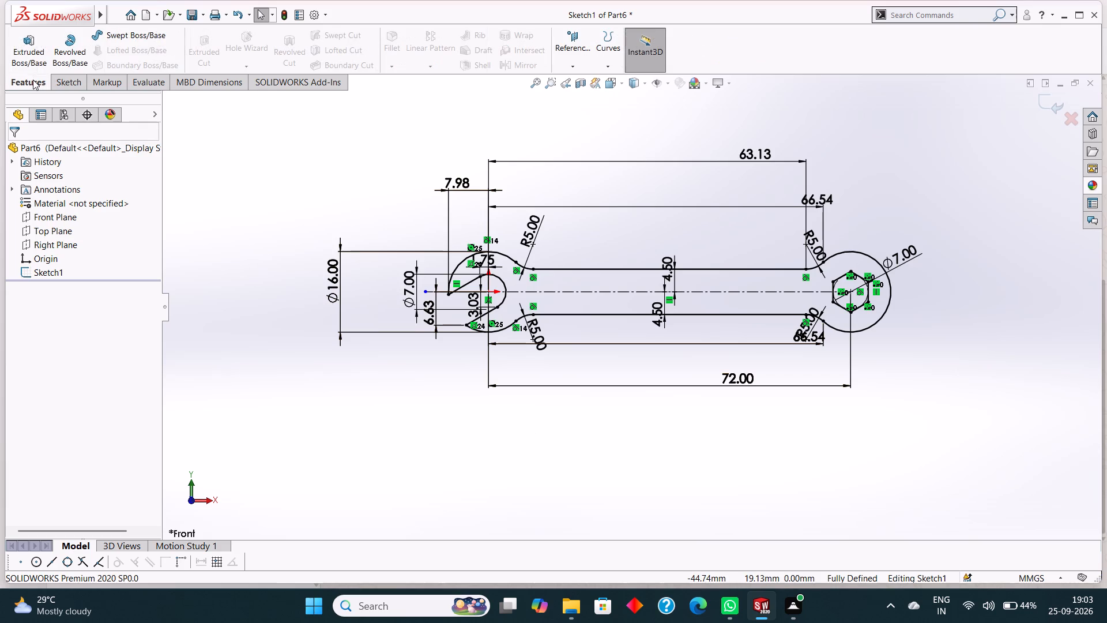
{"action": "left_click", "coordinate": [36, 54]}
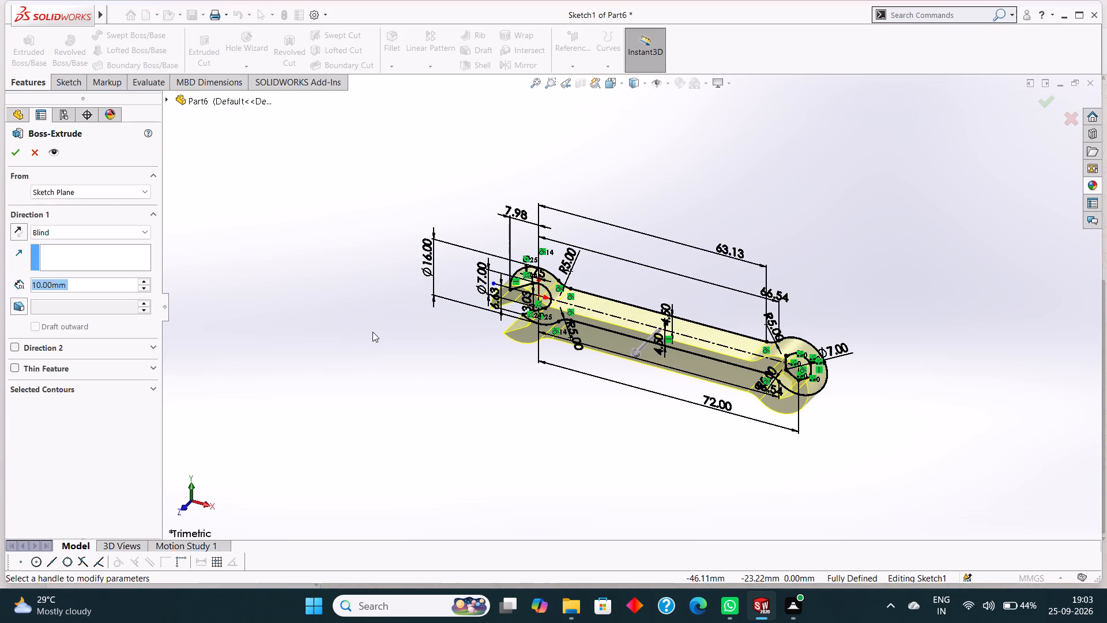
{"action": "type", "text": "2.5"}
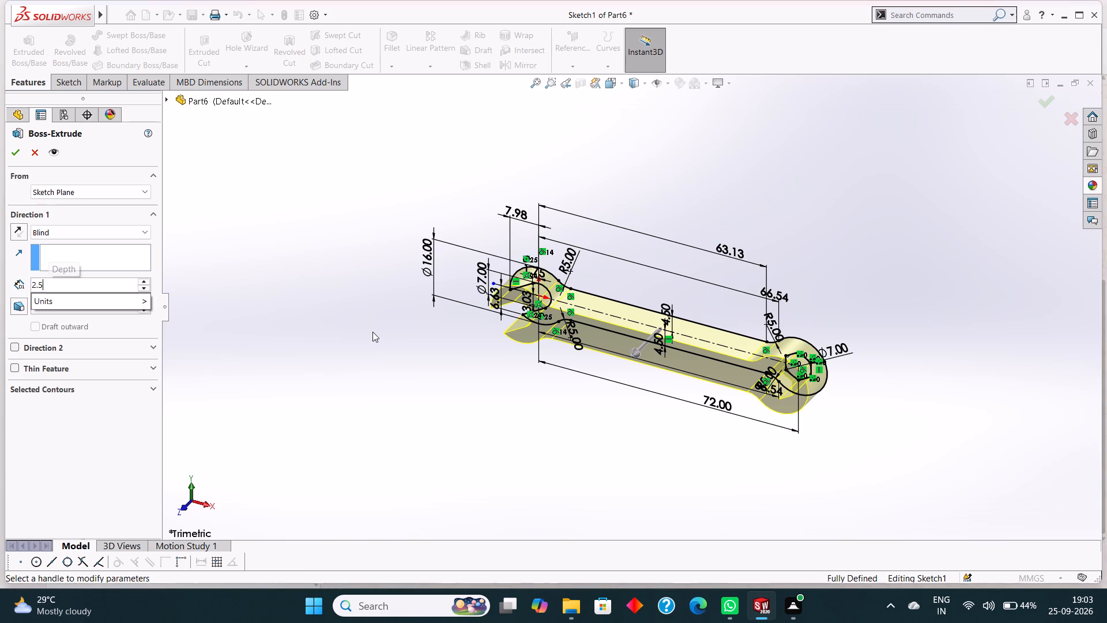
{"action": "key", "text": "Return"}
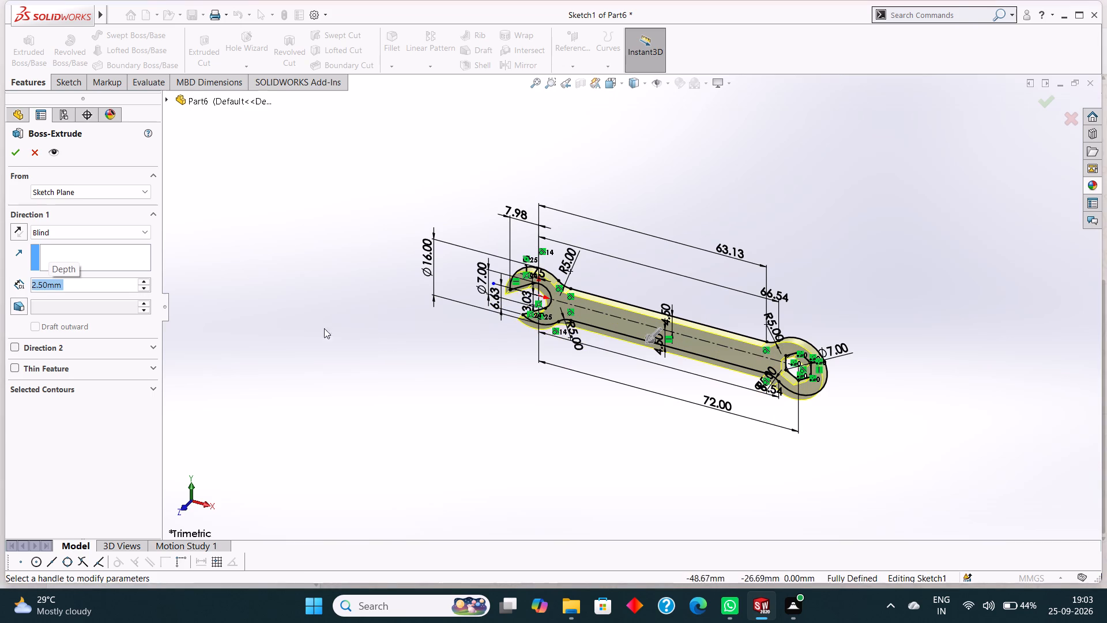
{"action": "left_click", "coordinate": [14, 152]}
{"action": "left_click", "coordinate": [658, 198]}
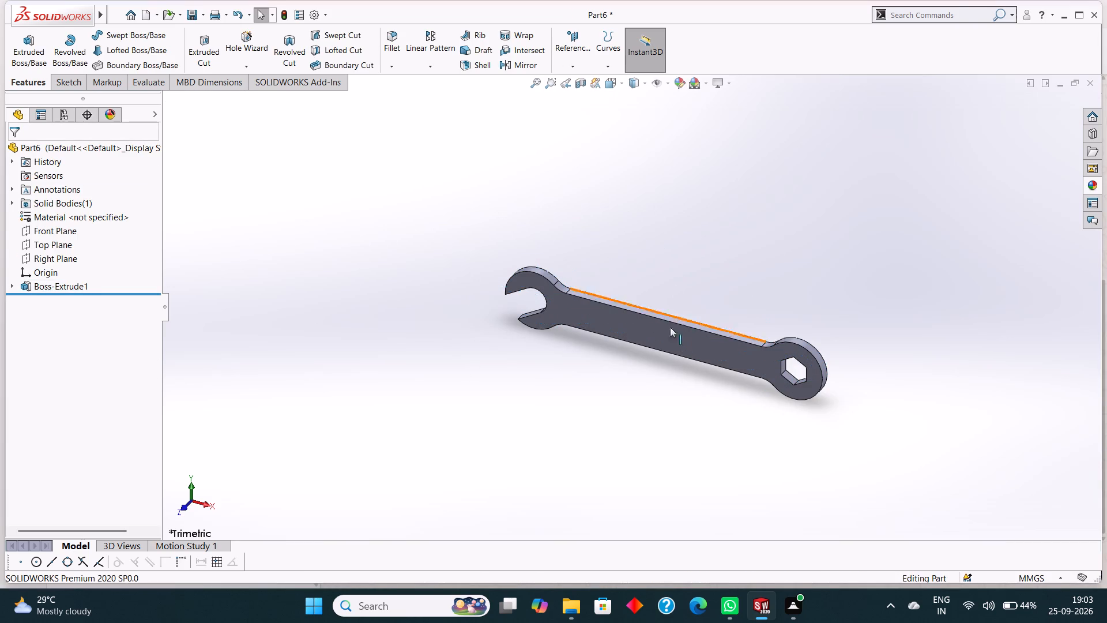
Start a new sketch on the wrench body's front face, viewed straight on.
{"action": "scroll", "coordinate": [649, 372], "scroll_direction": "up", "scroll_amount": 3}
{"action": "scroll", "coordinate": [656, 331], "scroll_direction": "down", "scroll_amount": 4}
{"action": "scroll", "coordinate": [650, 330], "scroll_direction": "up", "scroll_amount": 2}
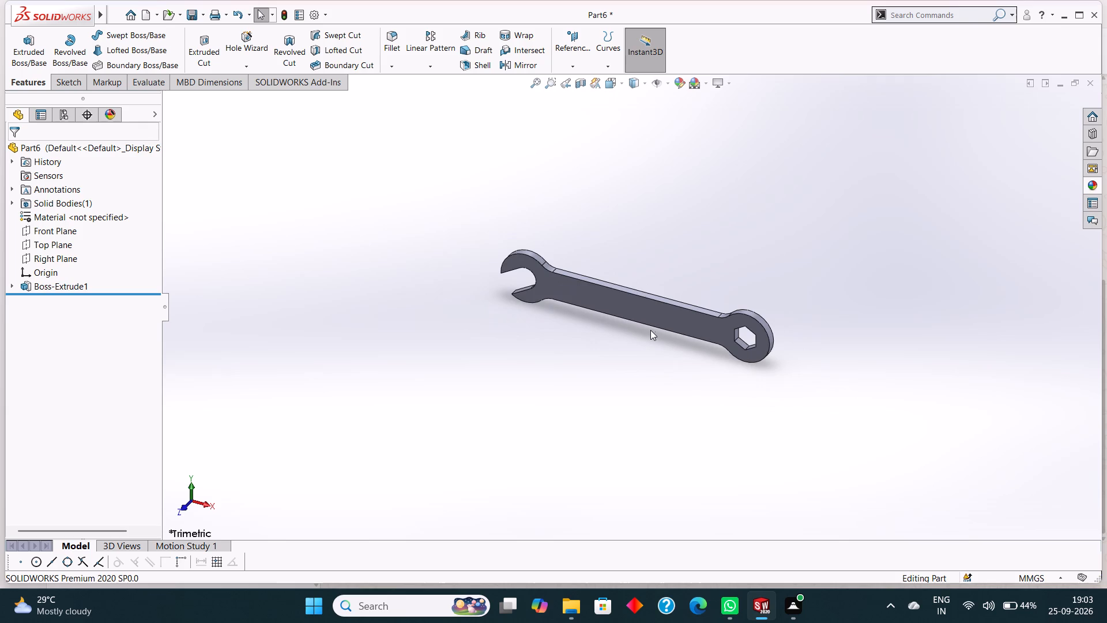
{"action": "left_click", "coordinate": [640, 302]}
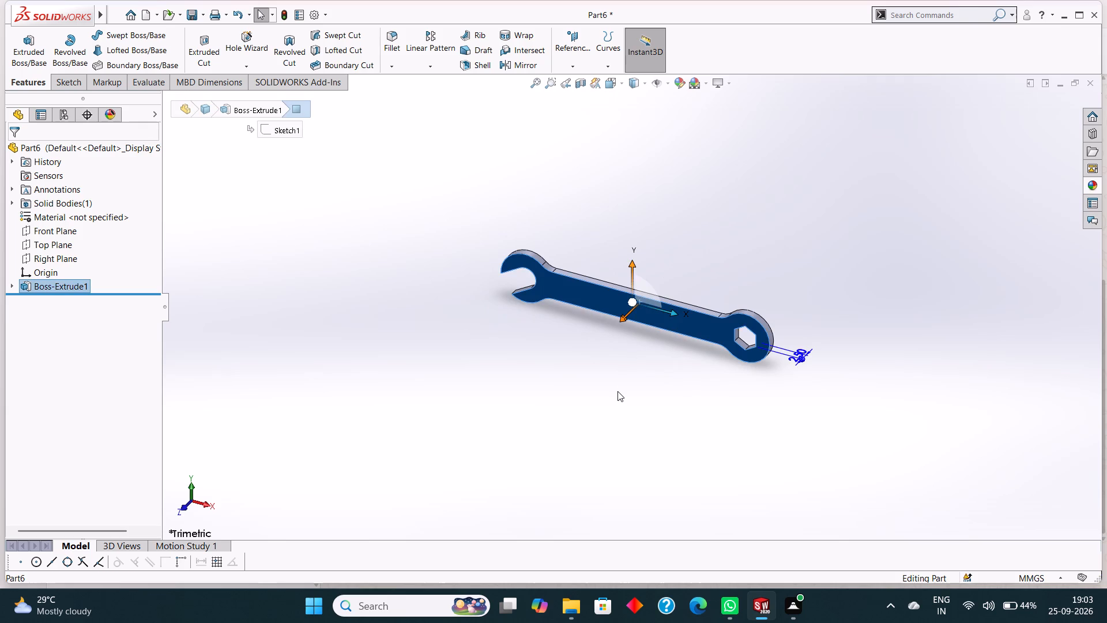
{"action": "key", "text": "ctrl+8"}
{"action": "right_click", "coordinate": [551, 310]}
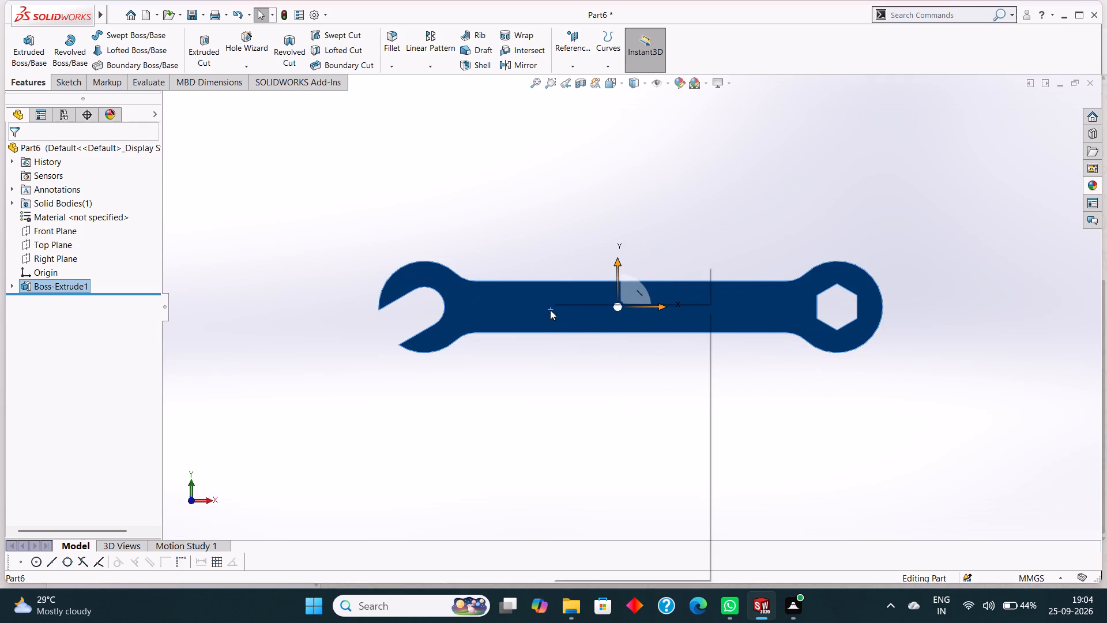
{"action": "left_click", "coordinate": [580, 293]}
{"action": "key", "text": "Escape"}
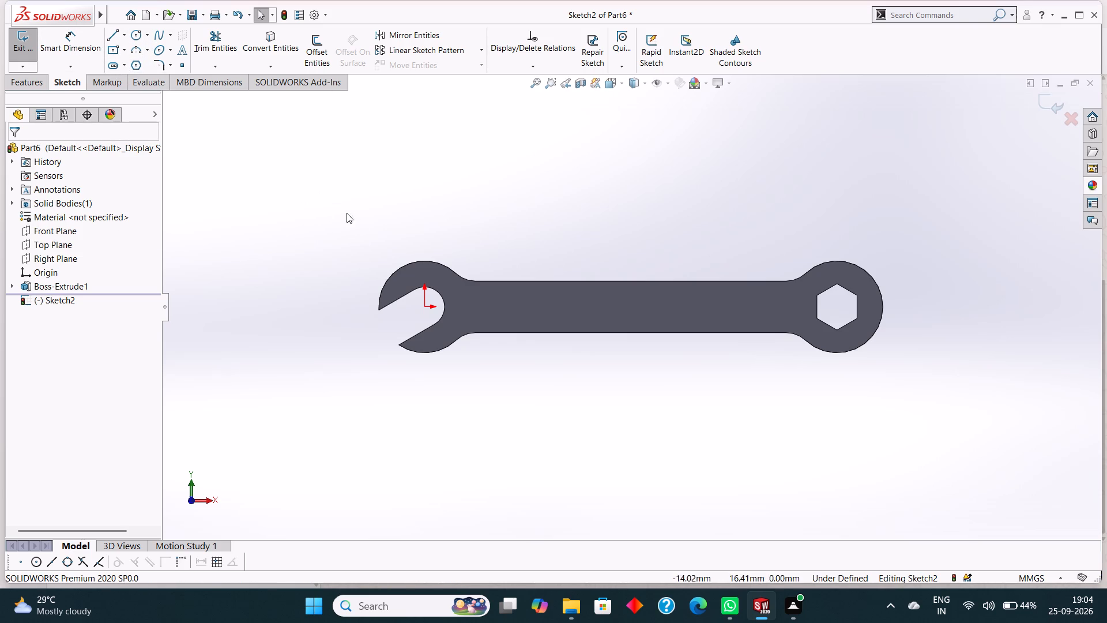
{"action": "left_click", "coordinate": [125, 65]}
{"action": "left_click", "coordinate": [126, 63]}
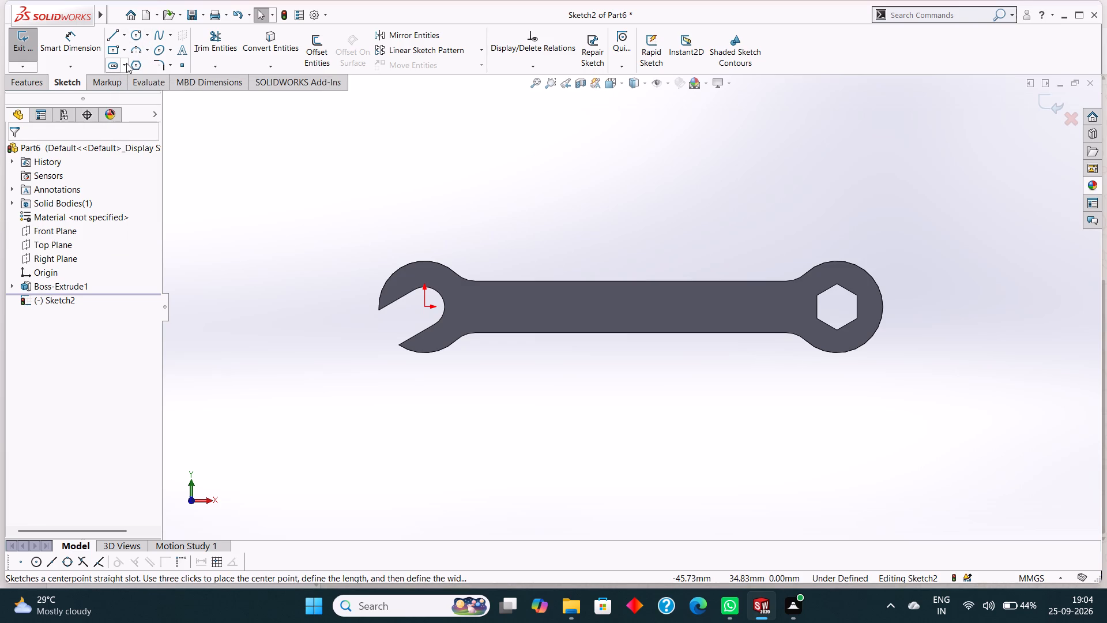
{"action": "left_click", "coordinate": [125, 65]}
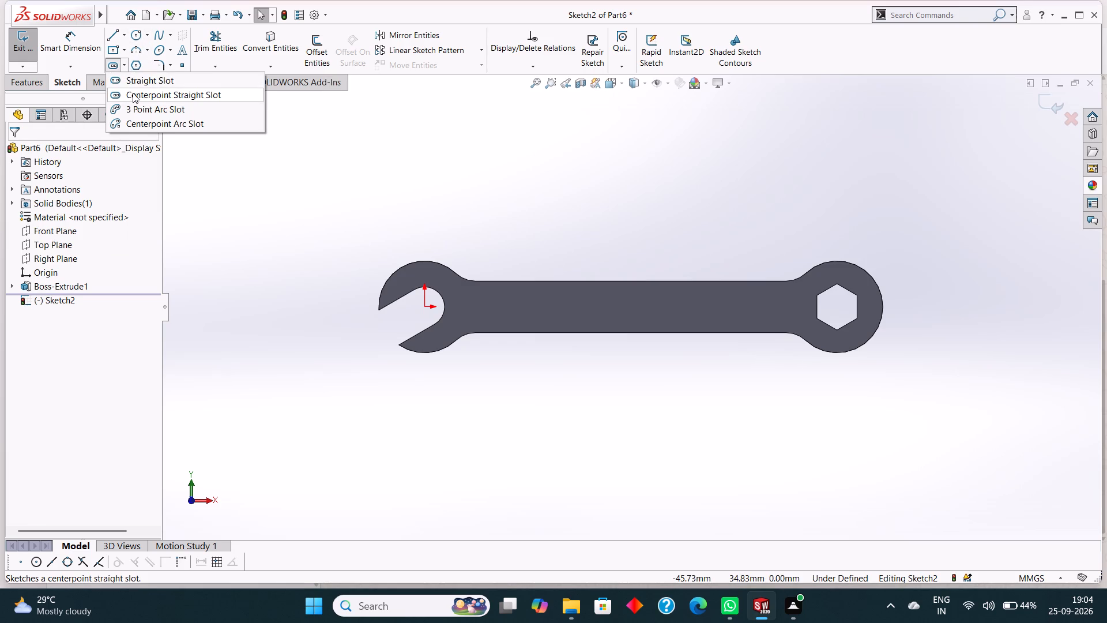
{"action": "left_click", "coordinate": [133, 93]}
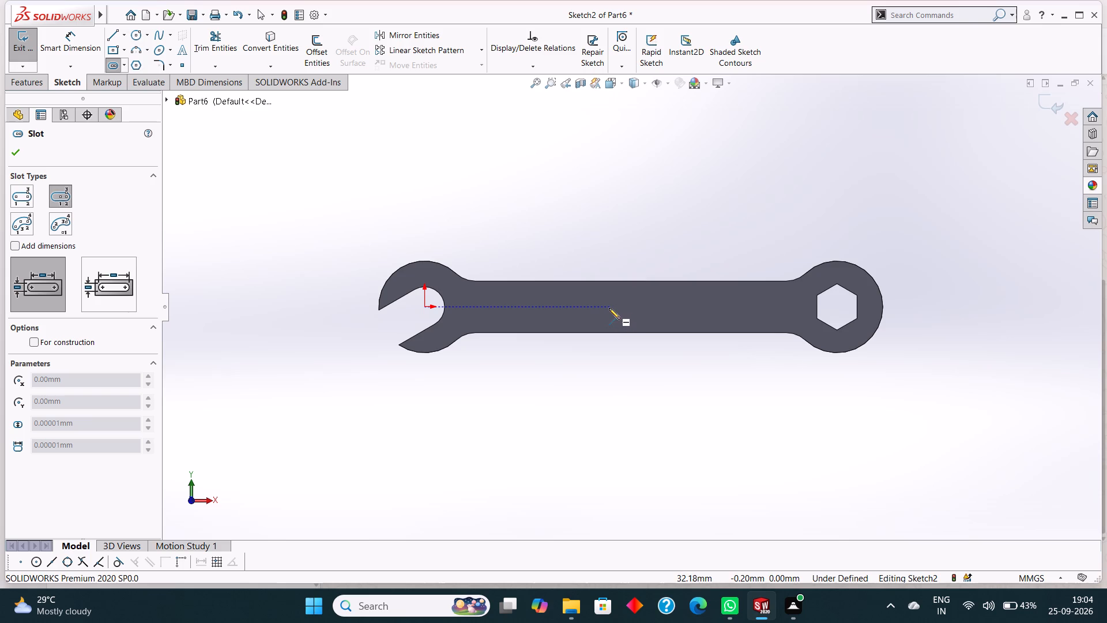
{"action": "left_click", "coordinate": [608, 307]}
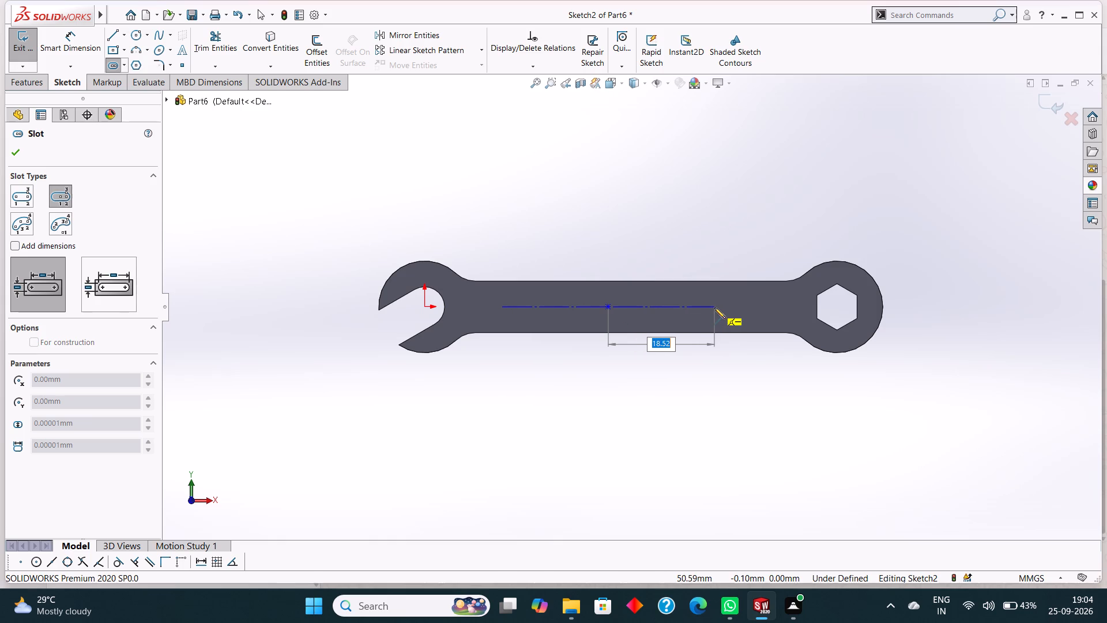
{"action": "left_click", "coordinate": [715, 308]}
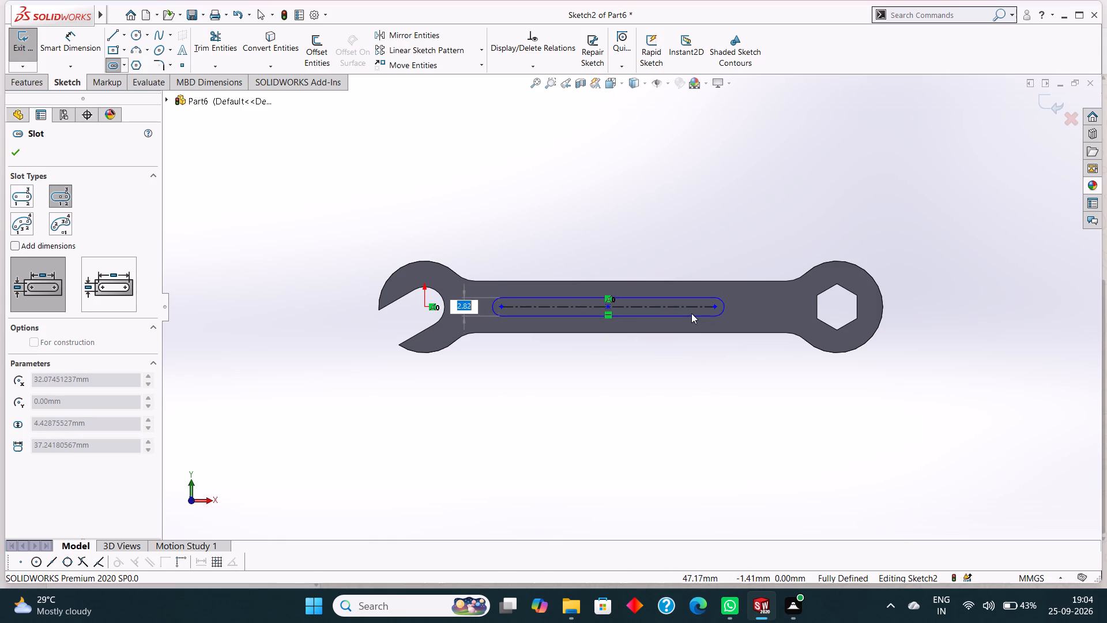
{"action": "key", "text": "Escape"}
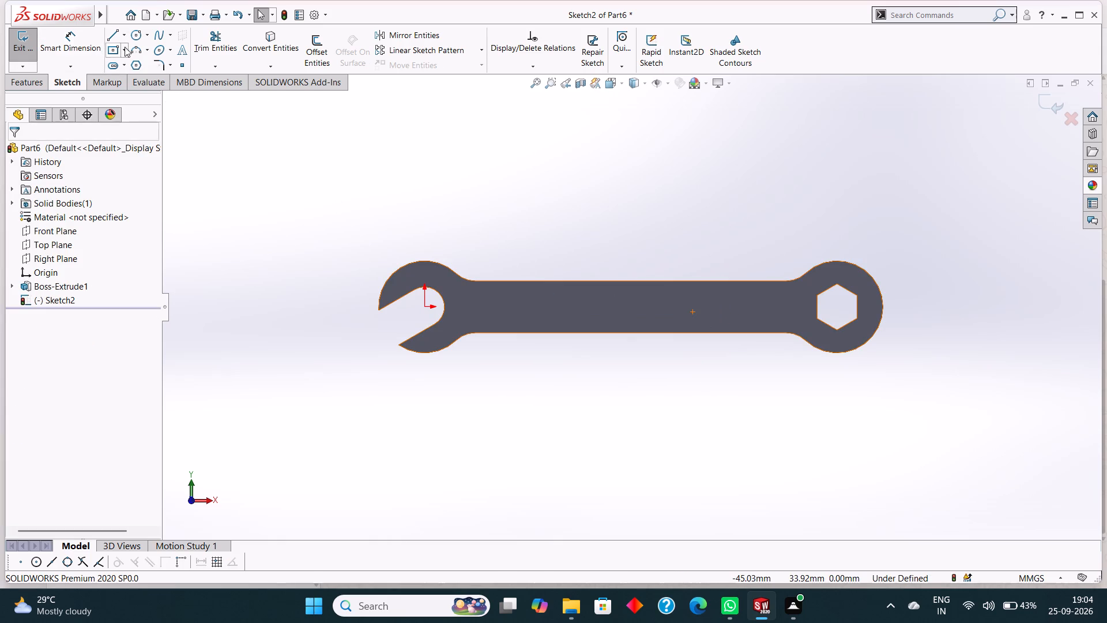
Sketch a horizontal straight slot on the bar's centreline, about 16.7 mm between arc centres and about 3.4 mm wide, level with the origin.
{"action": "left_click", "coordinate": [126, 67]}
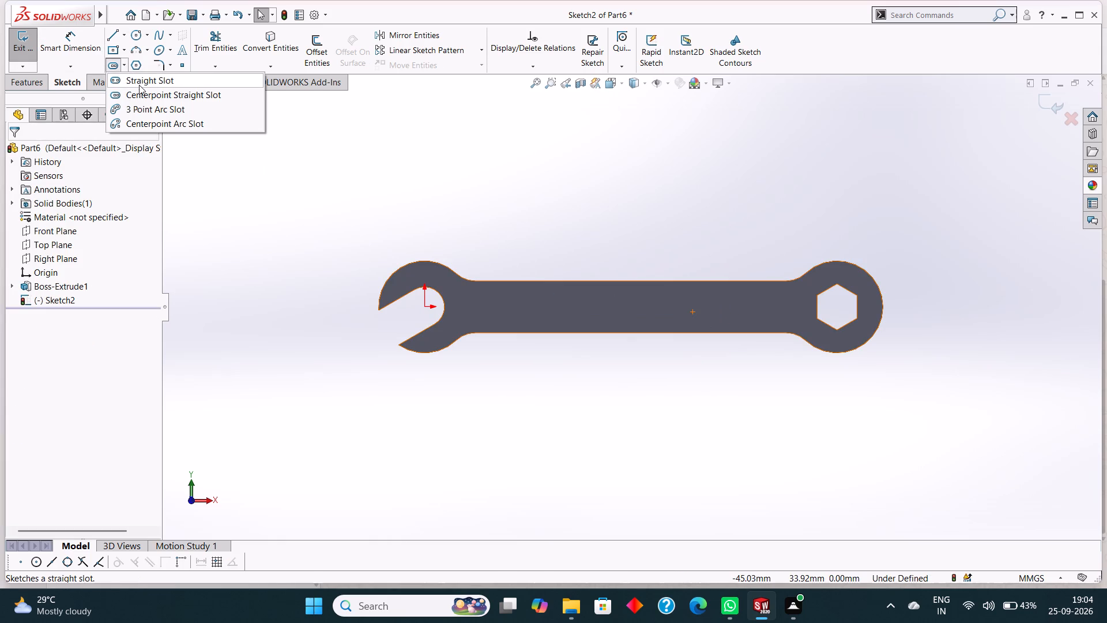
{"action": "left_click", "coordinate": [138, 84]}
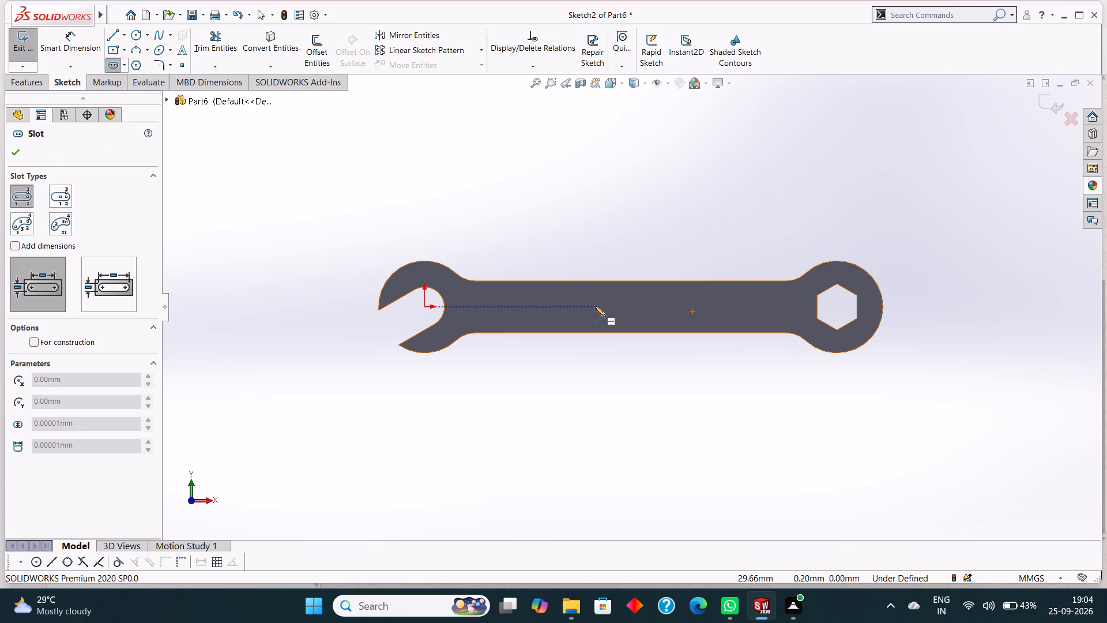
{"action": "left_click", "coordinate": [594, 306]}
{"action": "left_click", "coordinate": [690, 308]}
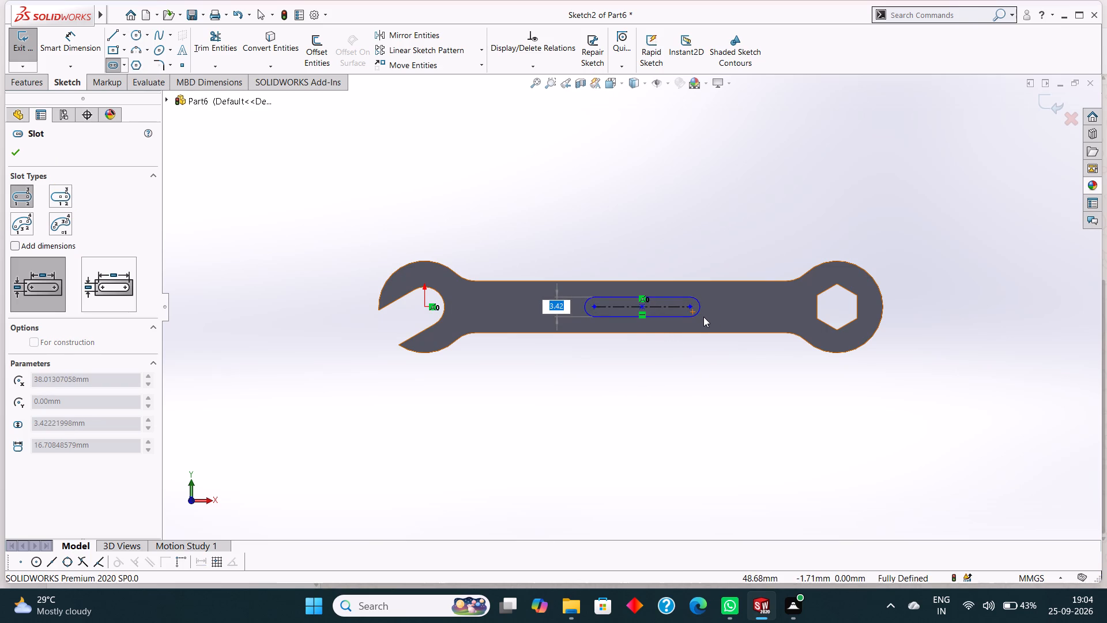
{"action": "left_click", "coordinate": [703, 317]}
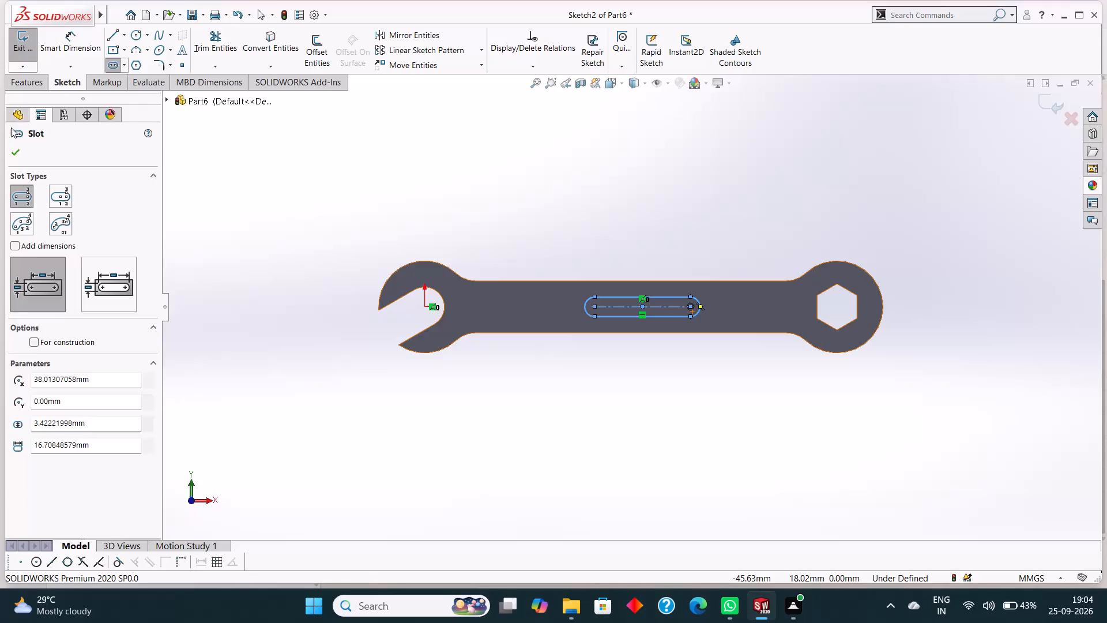
{"action": "left_click", "coordinate": [17, 150]}
Dimension the horizontal distance from the origin to the slot's arc centre nearest the open end as 22 mm.
{"action": "left_click", "coordinate": [57, 52]}
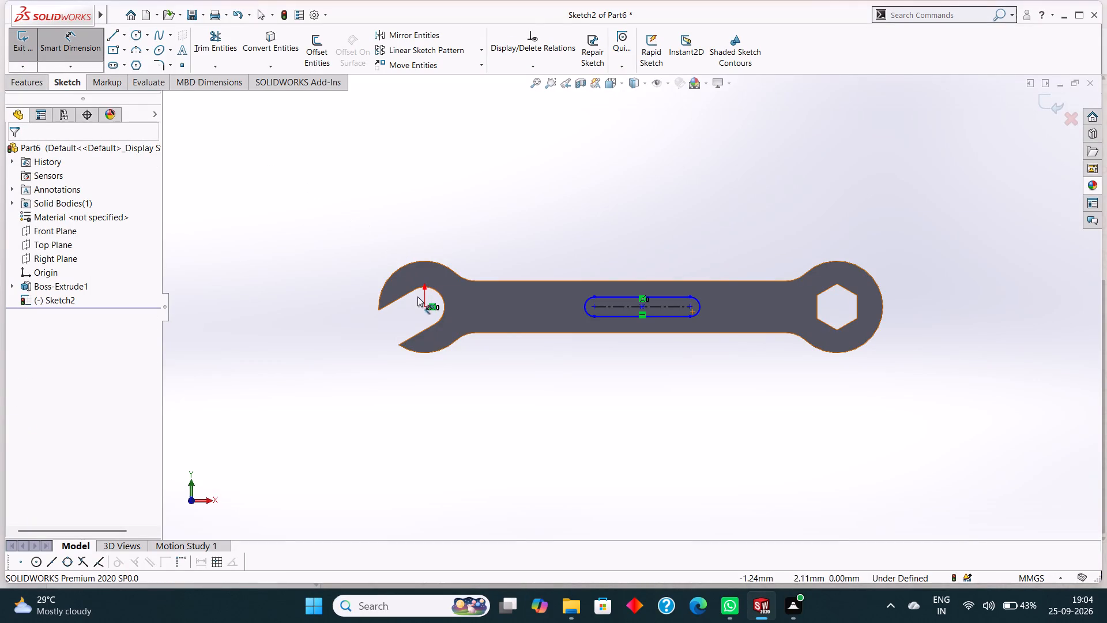
{"action": "left_click", "coordinate": [425, 306]}
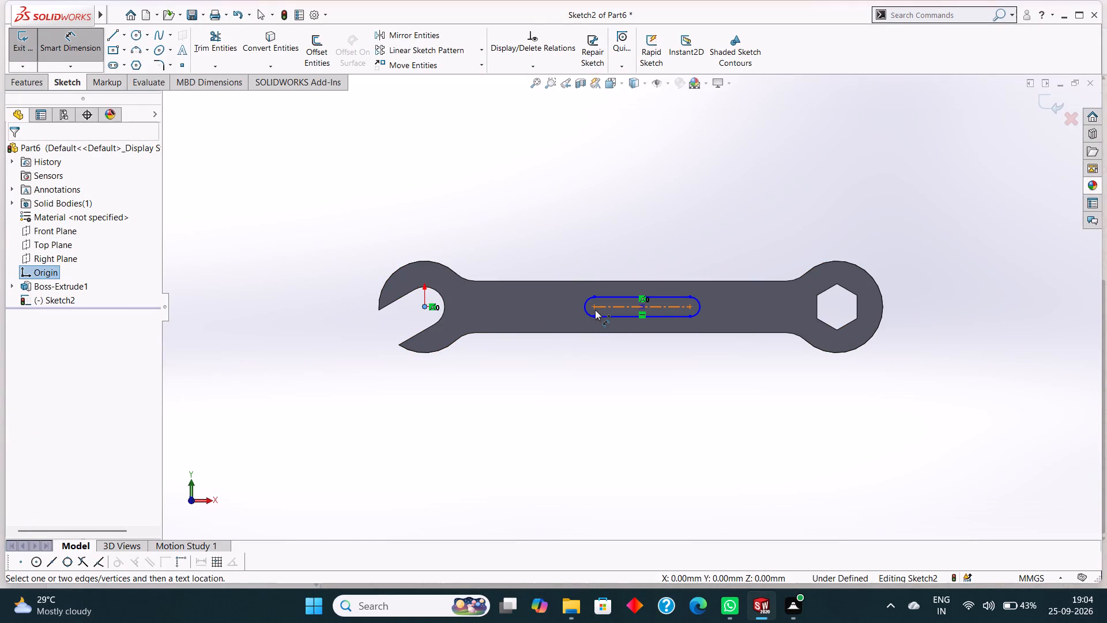
{"action": "left_click", "coordinate": [594, 309]}
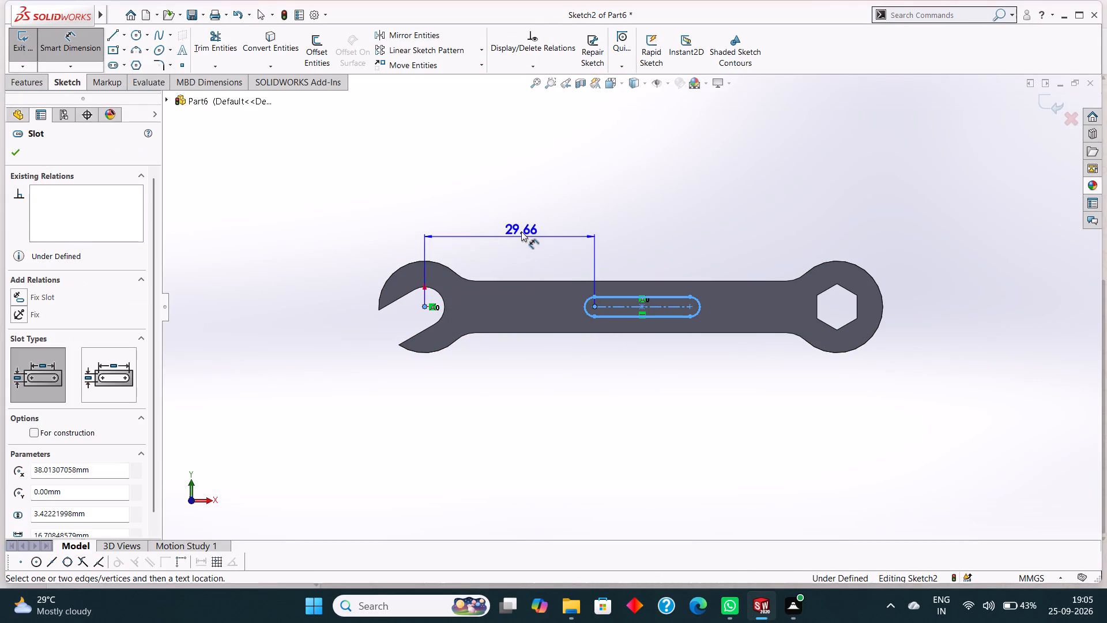
{"action": "left_click", "coordinate": [521, 222]}
{"action": "type", "text": "22"}
{"action": "key", "text": "Return"}
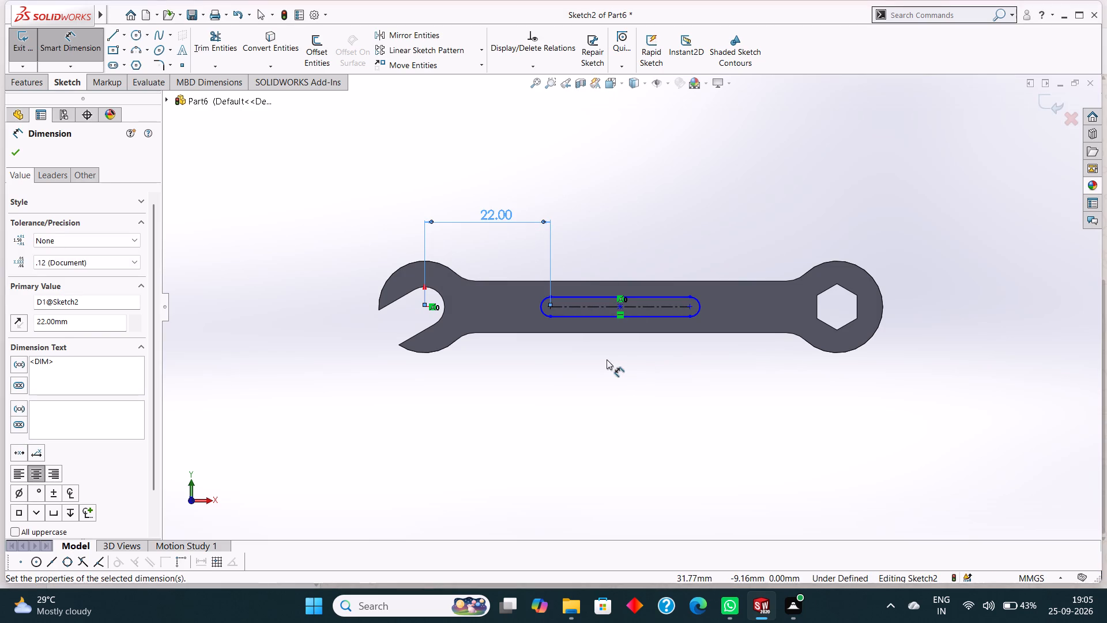
Dimension the slot's centre-to-centre length between its two arc centres as 28 mm.
{"action": "left_click", "coordinate": [549, 307]}
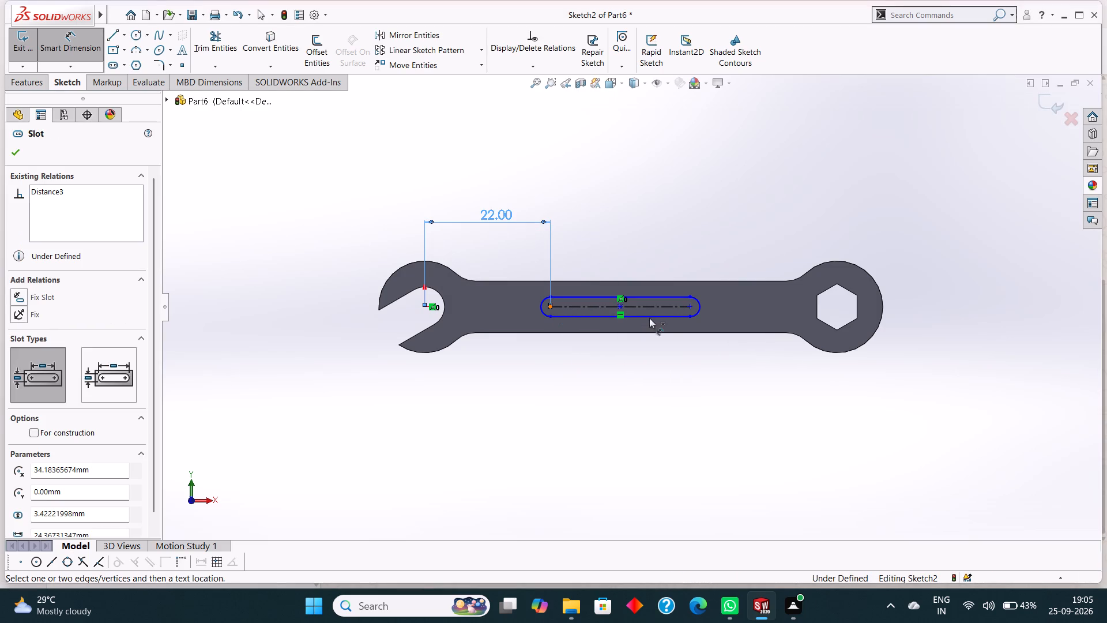
{"action": "left_click", "coordinate": [689, 307]}
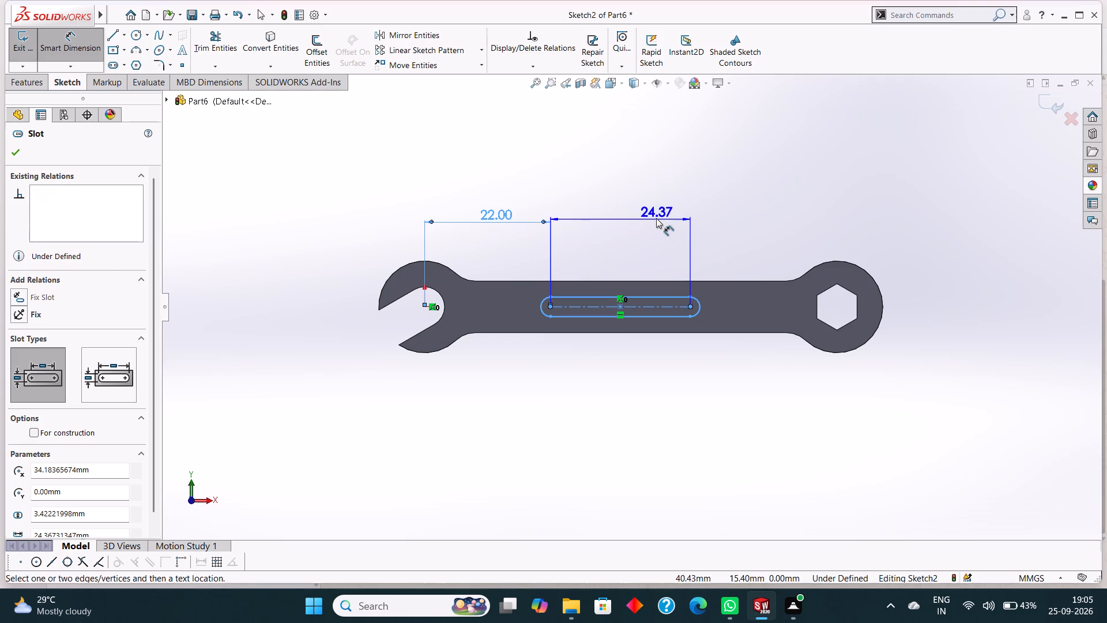
{"action": "left_click", "coordinate": [656, 218]}
{"action": "type", "text": "28"}
{"action": "key", "text": "Return"}
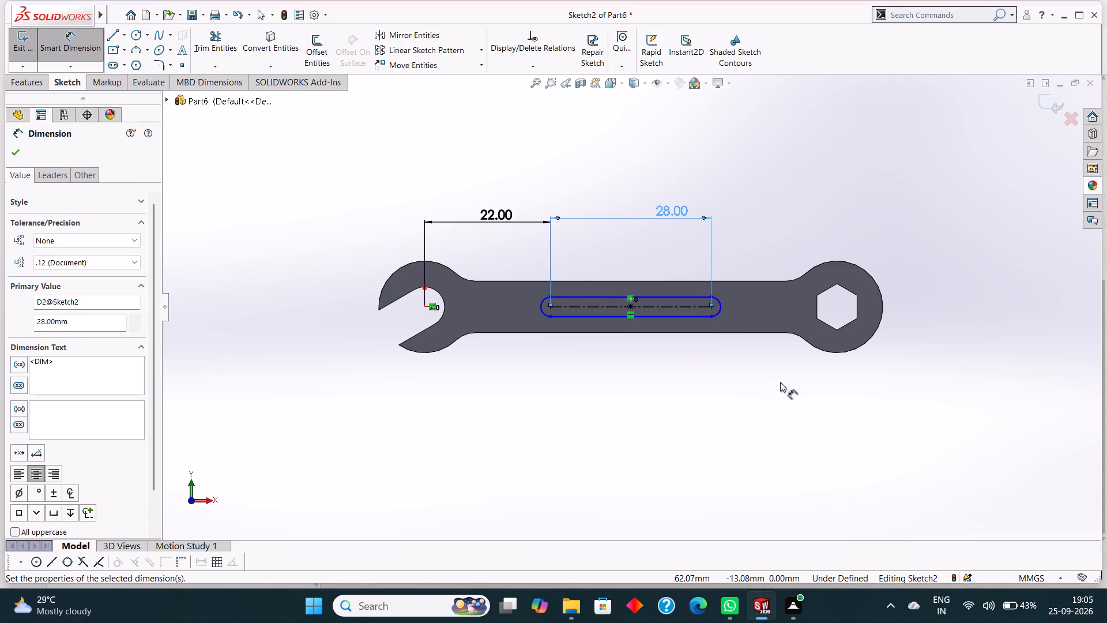
{"action": "left_click", "coordinate": [13, 149]}
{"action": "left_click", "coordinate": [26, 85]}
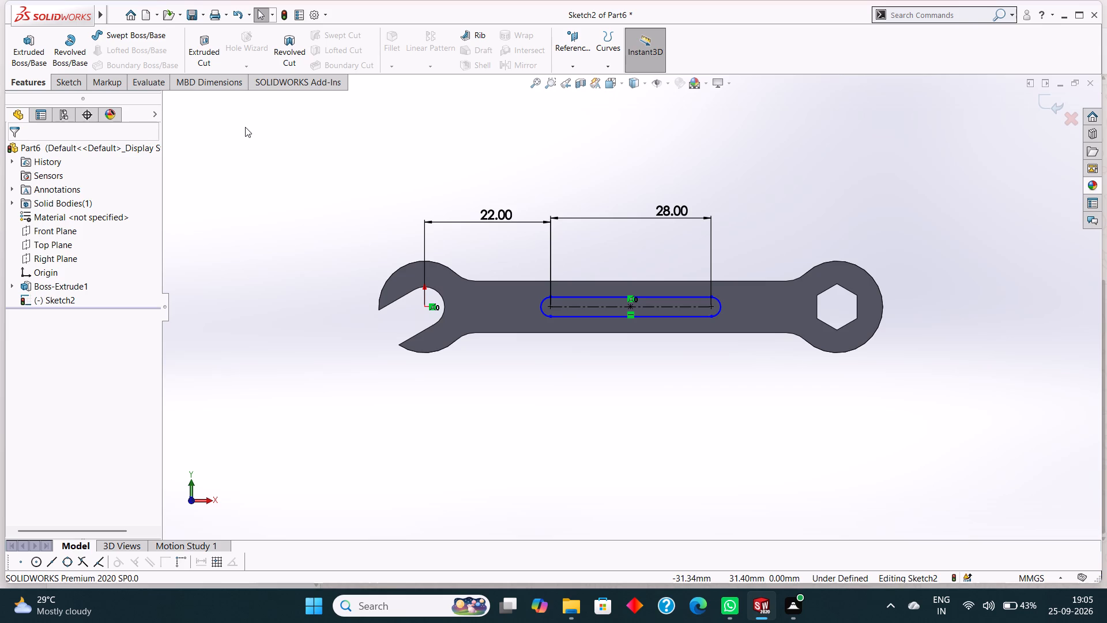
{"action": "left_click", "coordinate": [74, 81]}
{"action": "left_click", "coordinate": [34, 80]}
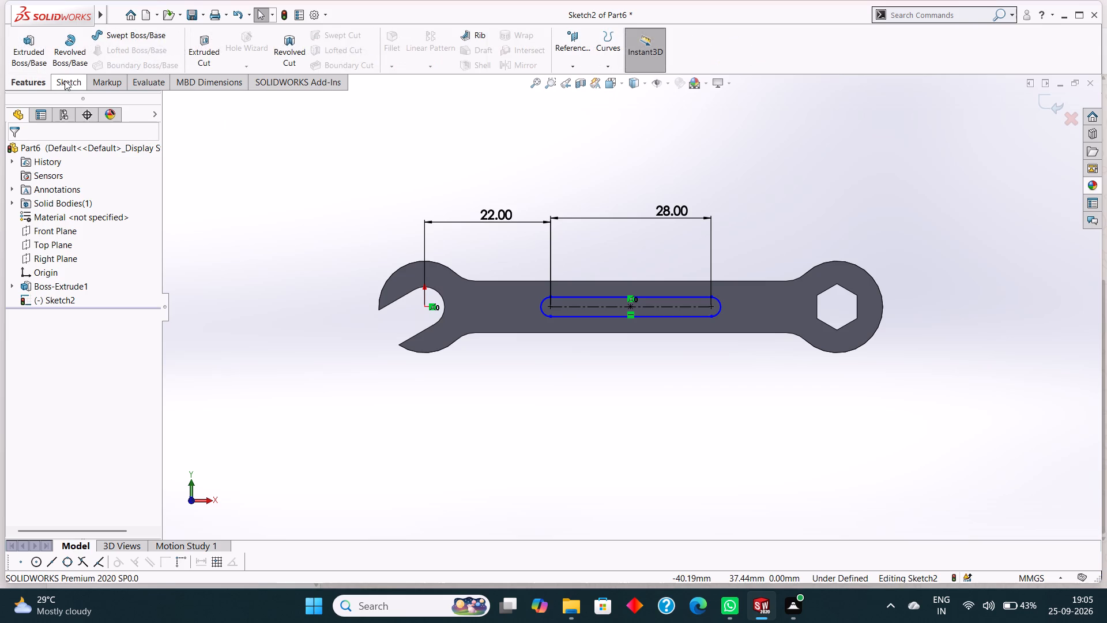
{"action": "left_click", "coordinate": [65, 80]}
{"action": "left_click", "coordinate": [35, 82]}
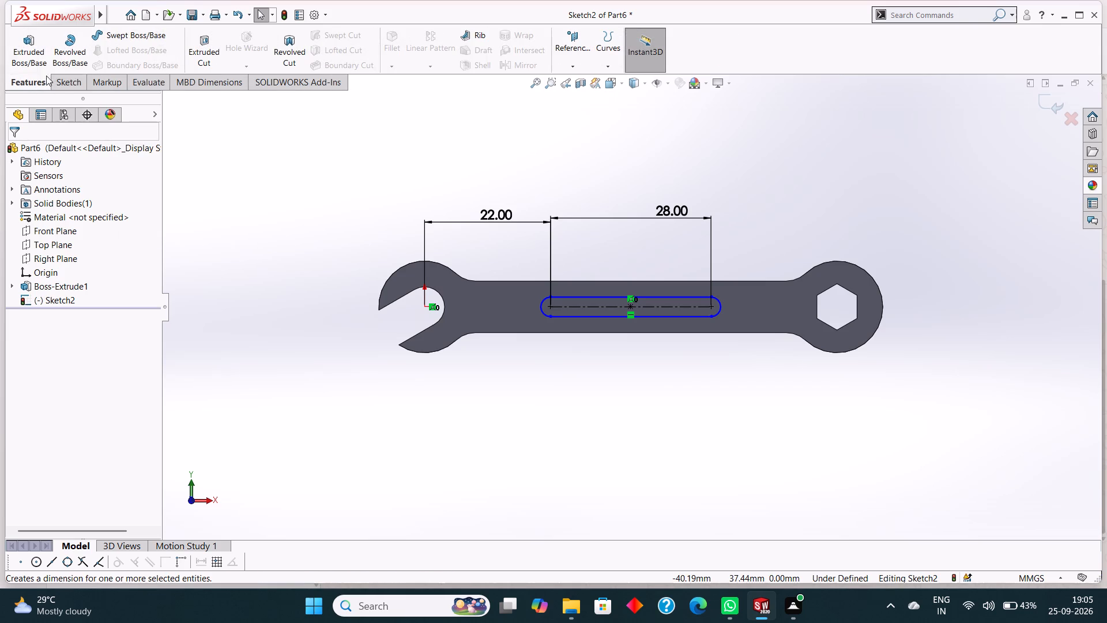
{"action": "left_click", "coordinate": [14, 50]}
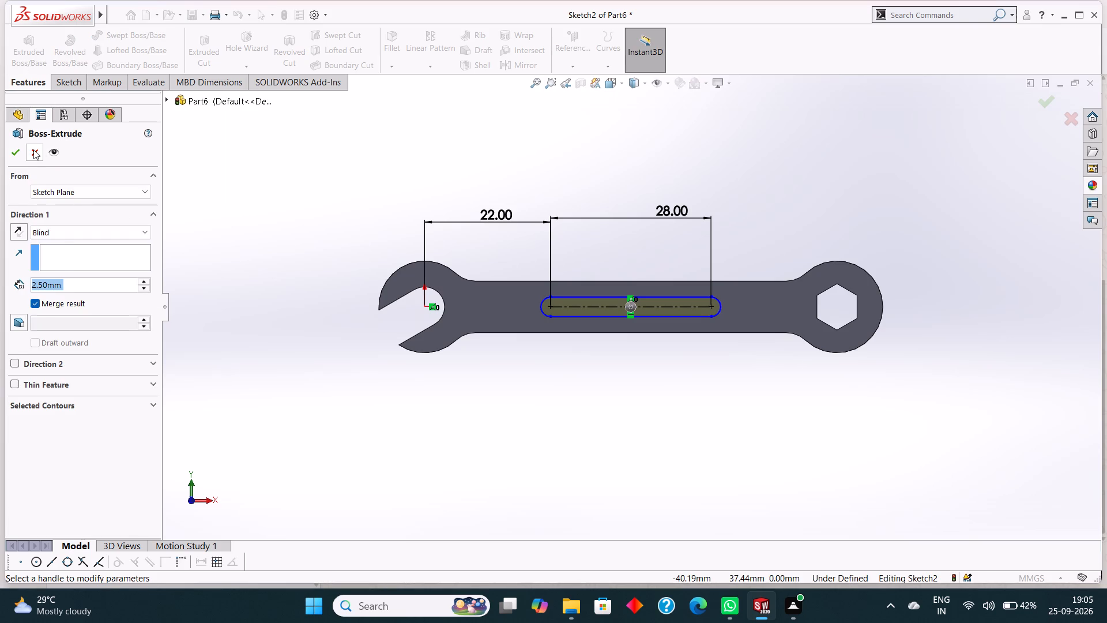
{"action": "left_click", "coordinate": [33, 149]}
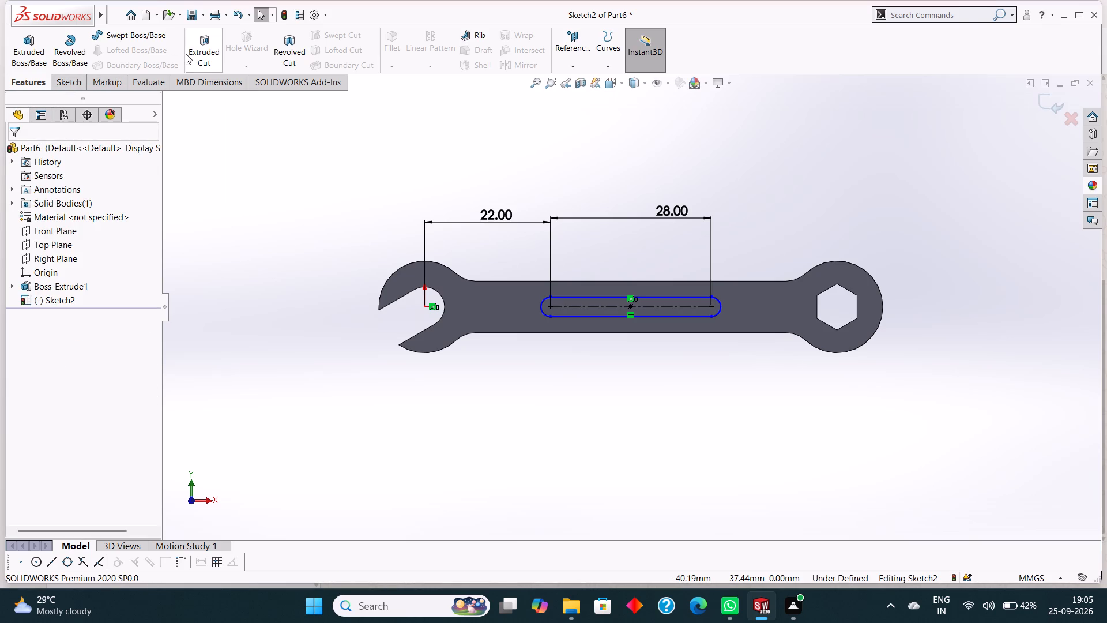
Cut the slot profile into the wrench's bar as a blind Extruded Cut with a depth of 0.5 mm.
{"action": "left_click", "coordinate": [196, 52]}
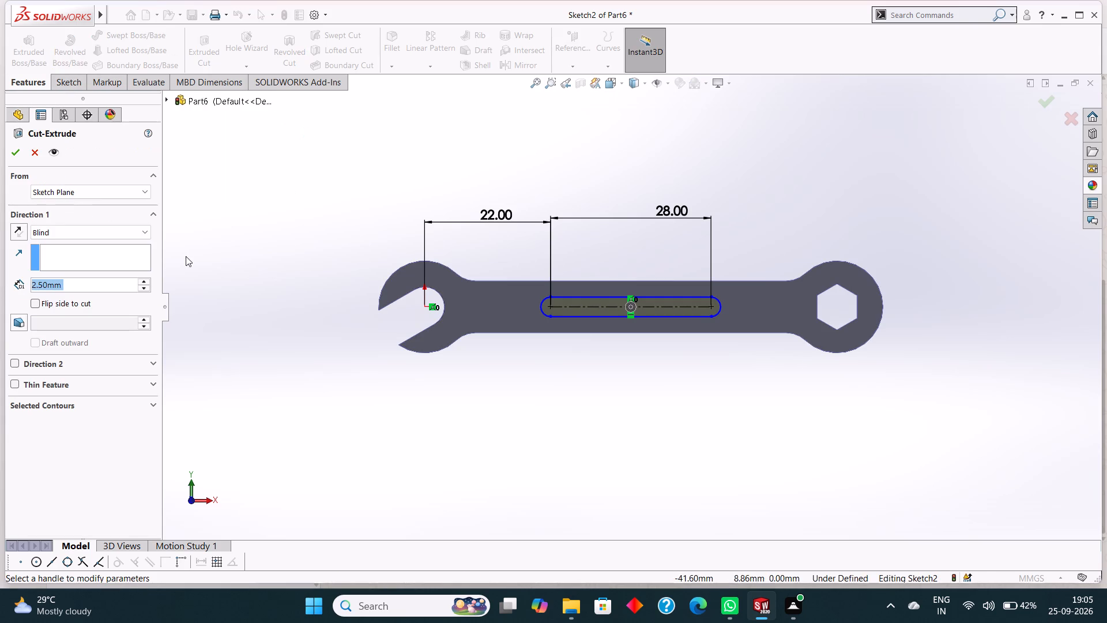
{"action": "scroll", "coordinate": [770, 166], "scroll_direction": "up", "scroll_amount": 1}
{"action": "middle_click_drag", "start_coordinate": [770, 166], "coordinate": [735, 261]}
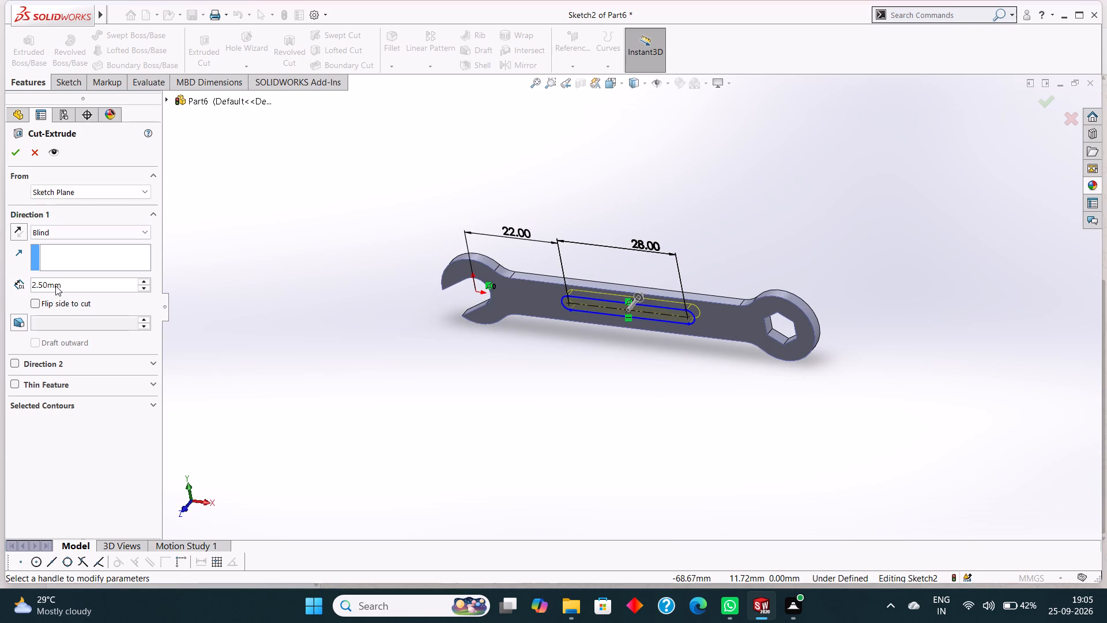
{"action": "left_click", "coordinate": [71, 285]}
{"action": "left_click_drag", "start_coordinate": [112, 288], "coordinate": [10, 287]}
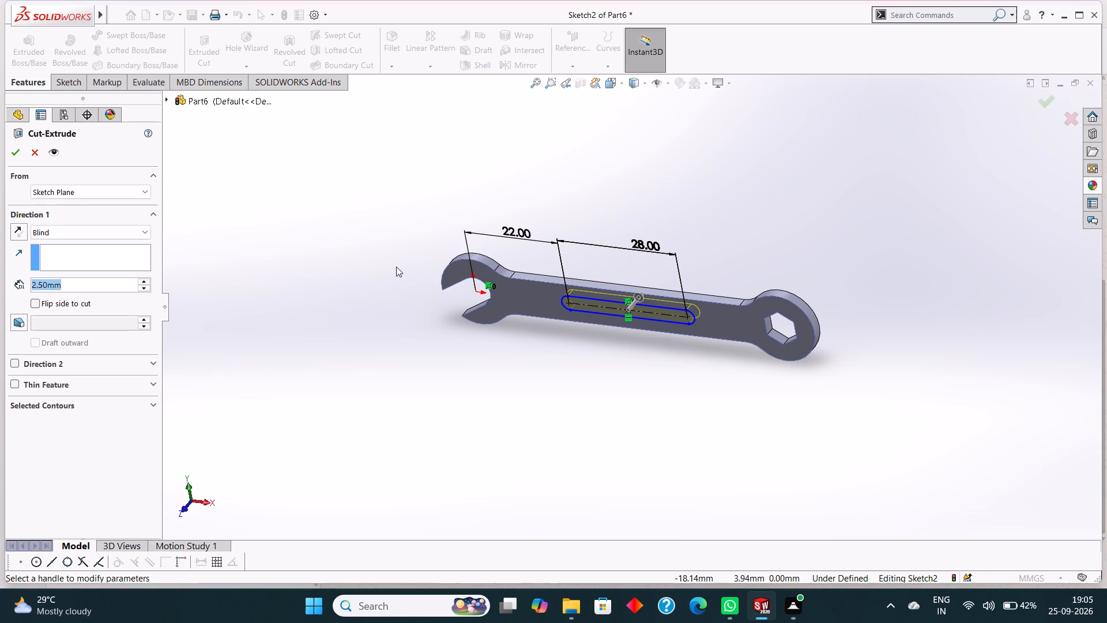
{"action": "type", "text": "0.5"}
{"action": "key", "text": "Return"}
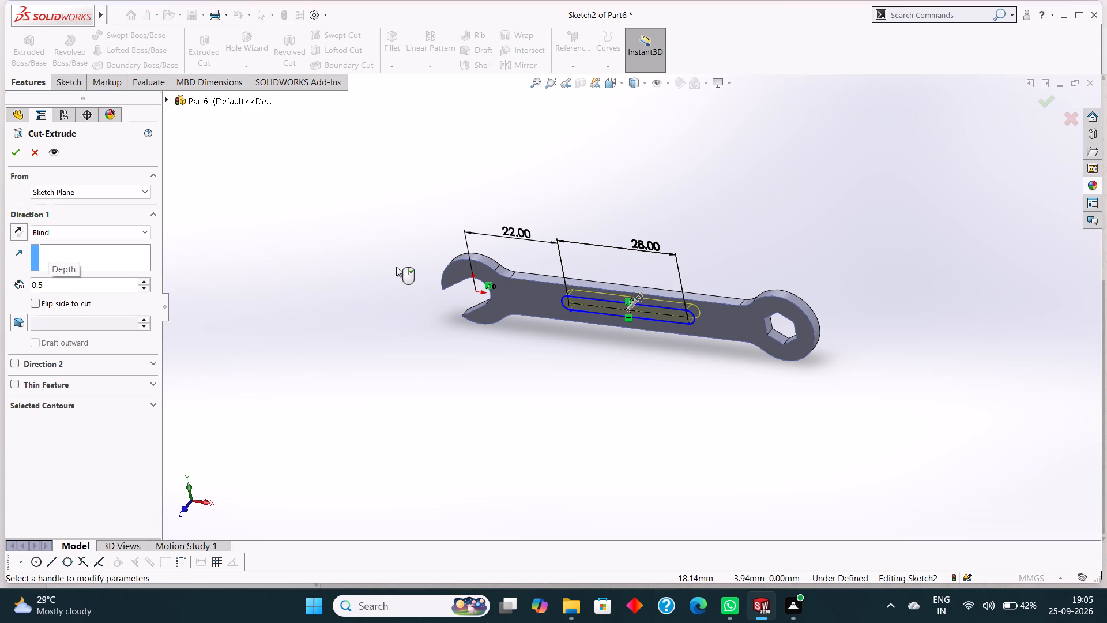
{"action": "left_click", "coordinate": [14, 148]}
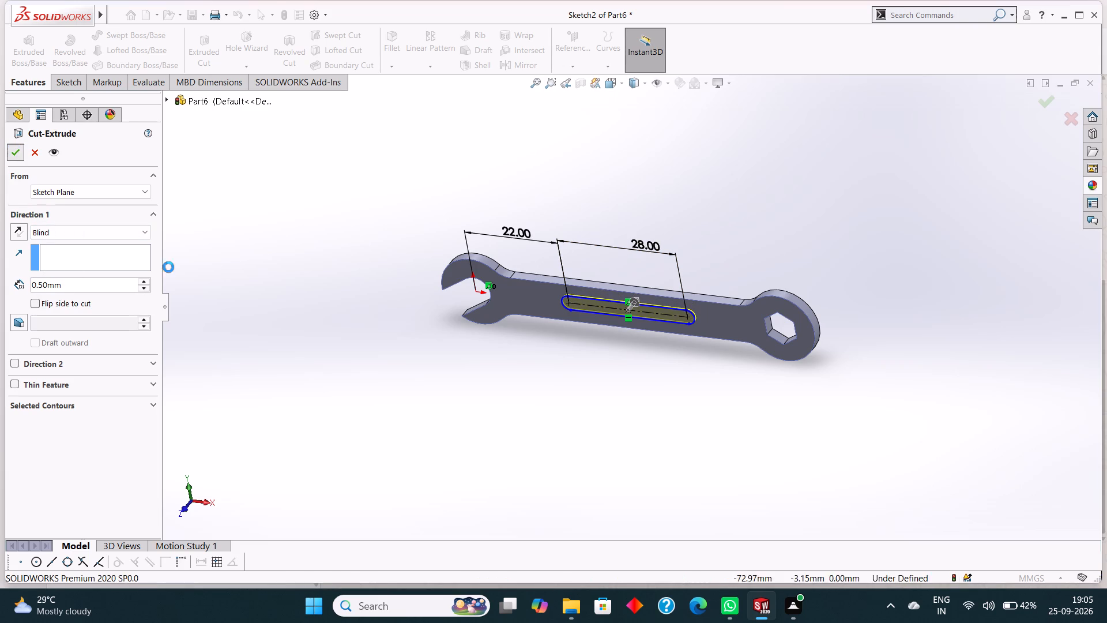
{"action": "left_click", "coordinate": [286, 280]}
Examine the wrench and its slot recess from several angles and distances.
{"action": "middle_click_drag", "start_coordinate": [453, 392], "coordinate": [539, 298]}
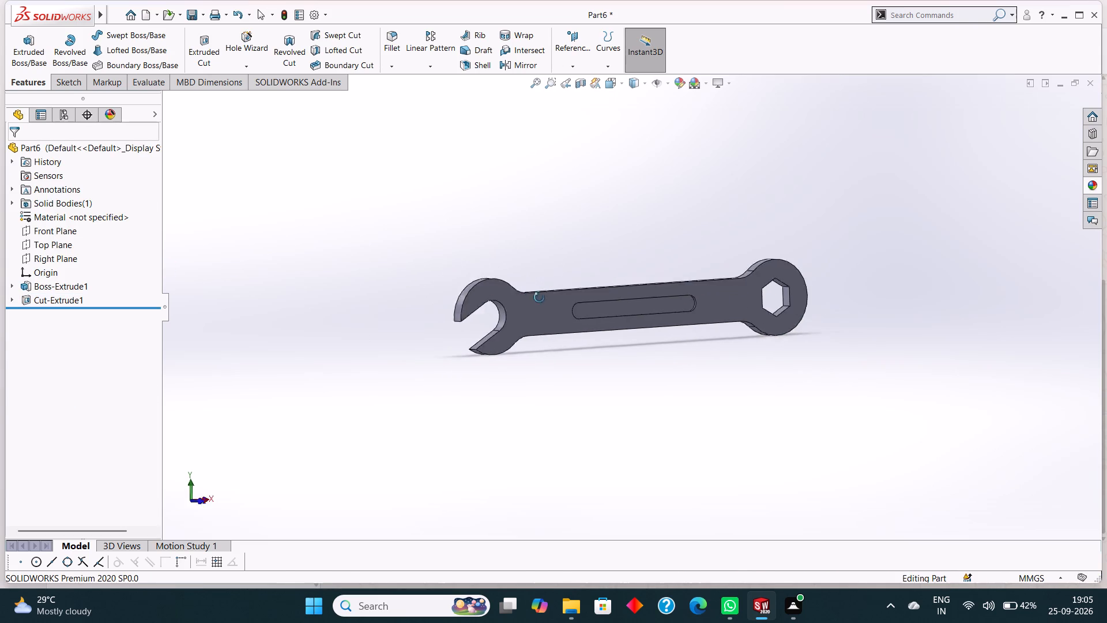
{"action": "middle_click_drag", "start_coordinate": [539, 298], "coordinate": [604, 345]}
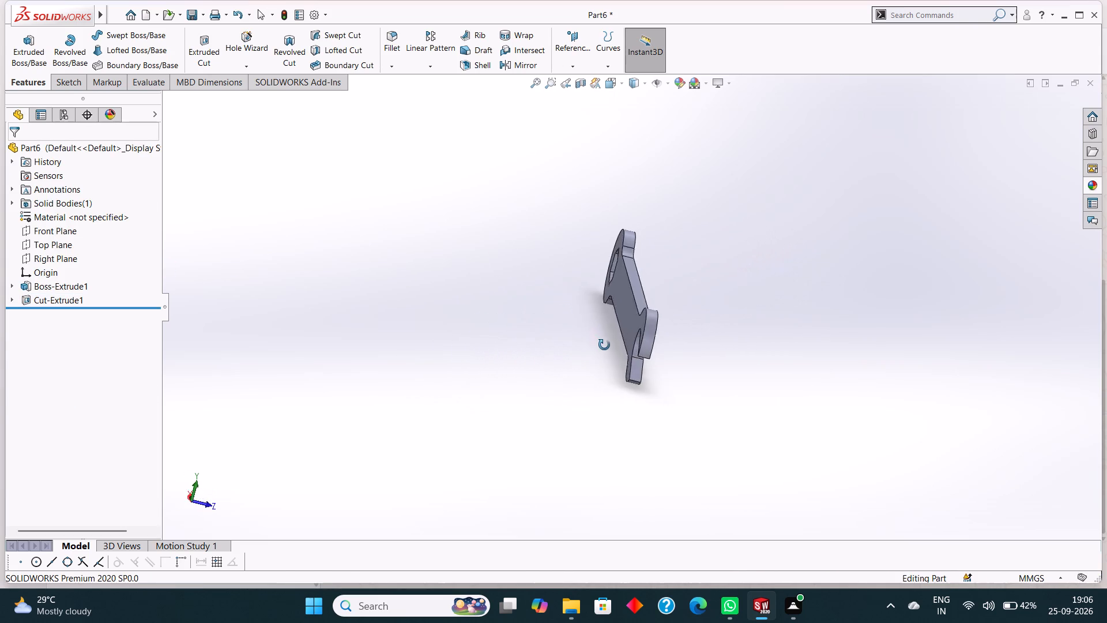
{"action": "middle_click_drag", "start_coordinate": [604, 345], "coordinate": [507, 297]}
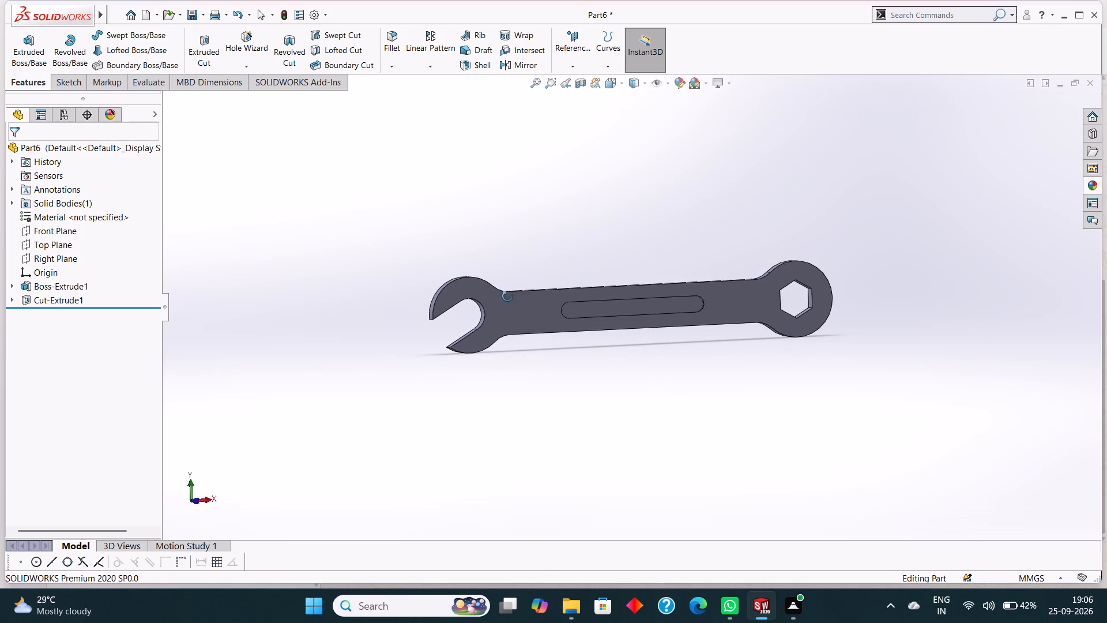
{"action": "middle_click_drag", "start_coordinate": [507, 297], "coordinate": [485, 290]}
{"action": "scroll", "coordinate": [550, 385], "scroll_direction": "up", "scroll_amount": 2}
{"action": "scroll", "coordinate": [563, 356], "scroll_direction": "down", "scroll_amount": 3}
{"action": "scroll", "coordinate": [567, 355], "scroll_direction": "up", "scroll_amount": 2}
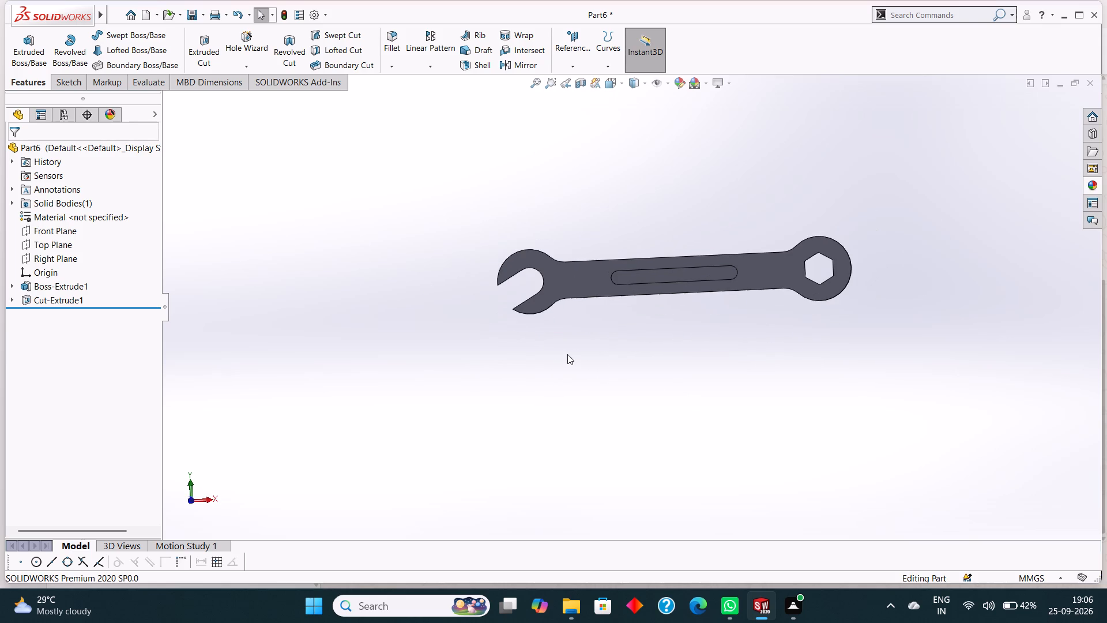
{"action": "scroll", "coordinate": [574, 346], "scroll_direction": "down", "scroll_amount": 2}
{"action": "scroll", "coordinate": [638, 294], "scroll_direction": "up", "scroll_amount": 1}
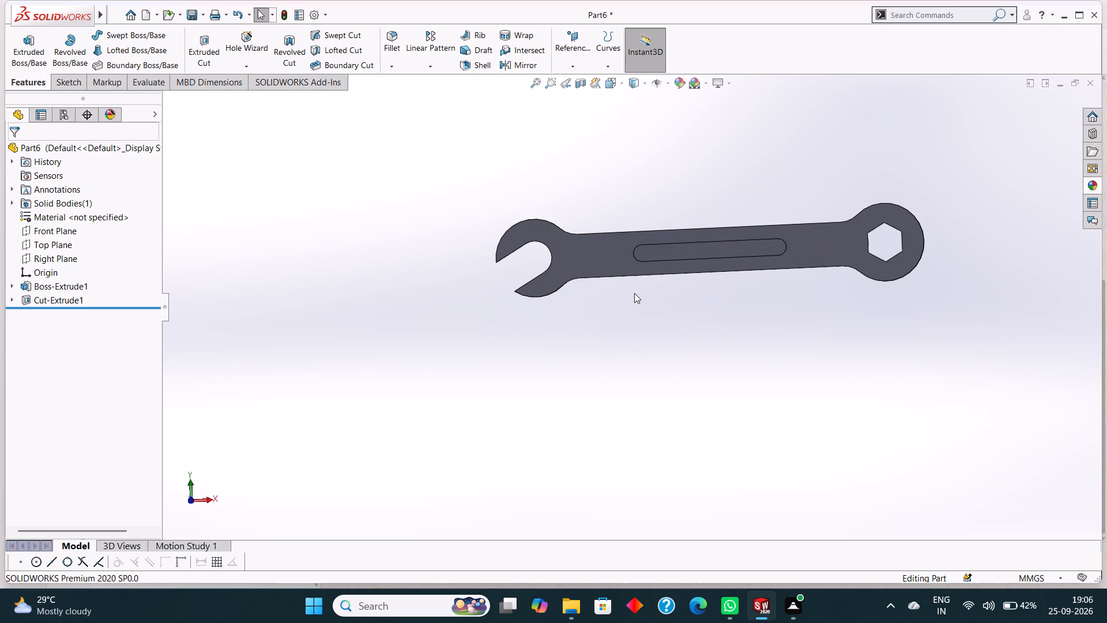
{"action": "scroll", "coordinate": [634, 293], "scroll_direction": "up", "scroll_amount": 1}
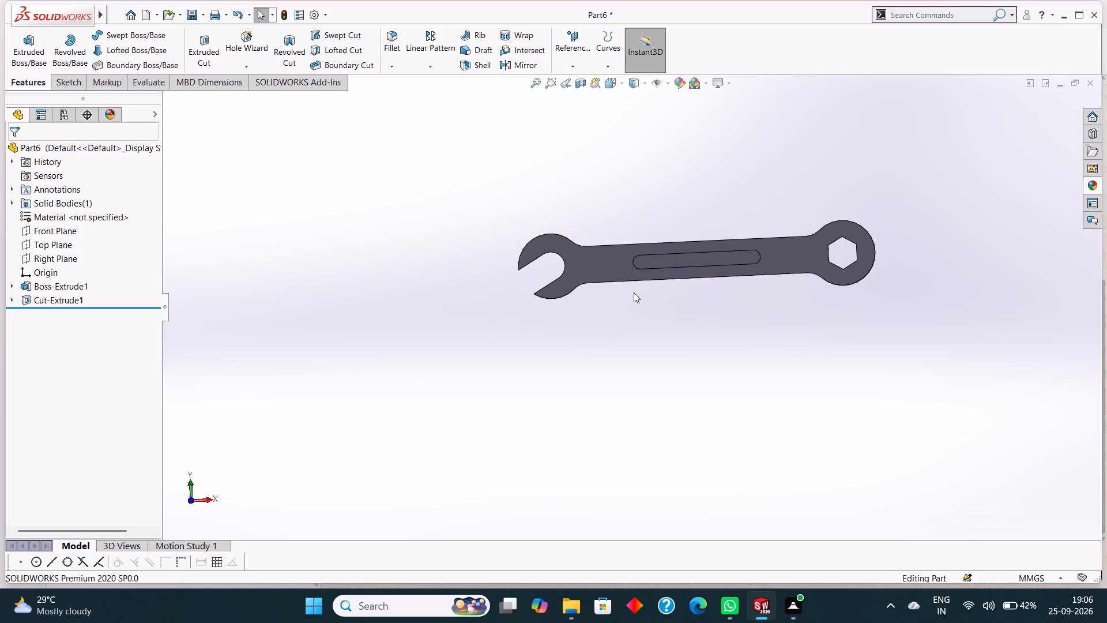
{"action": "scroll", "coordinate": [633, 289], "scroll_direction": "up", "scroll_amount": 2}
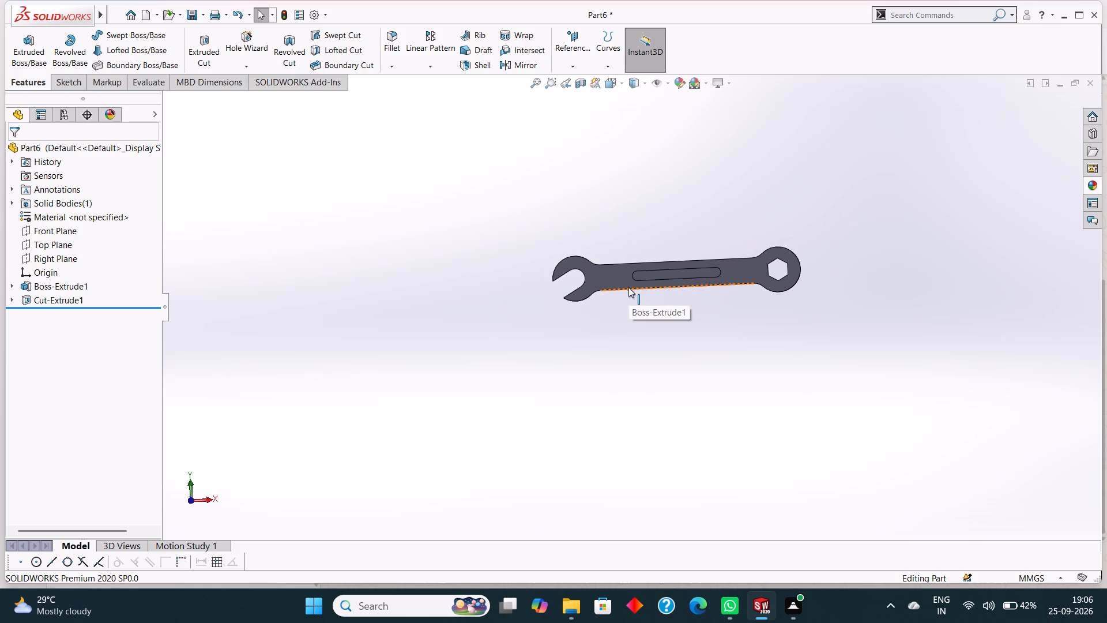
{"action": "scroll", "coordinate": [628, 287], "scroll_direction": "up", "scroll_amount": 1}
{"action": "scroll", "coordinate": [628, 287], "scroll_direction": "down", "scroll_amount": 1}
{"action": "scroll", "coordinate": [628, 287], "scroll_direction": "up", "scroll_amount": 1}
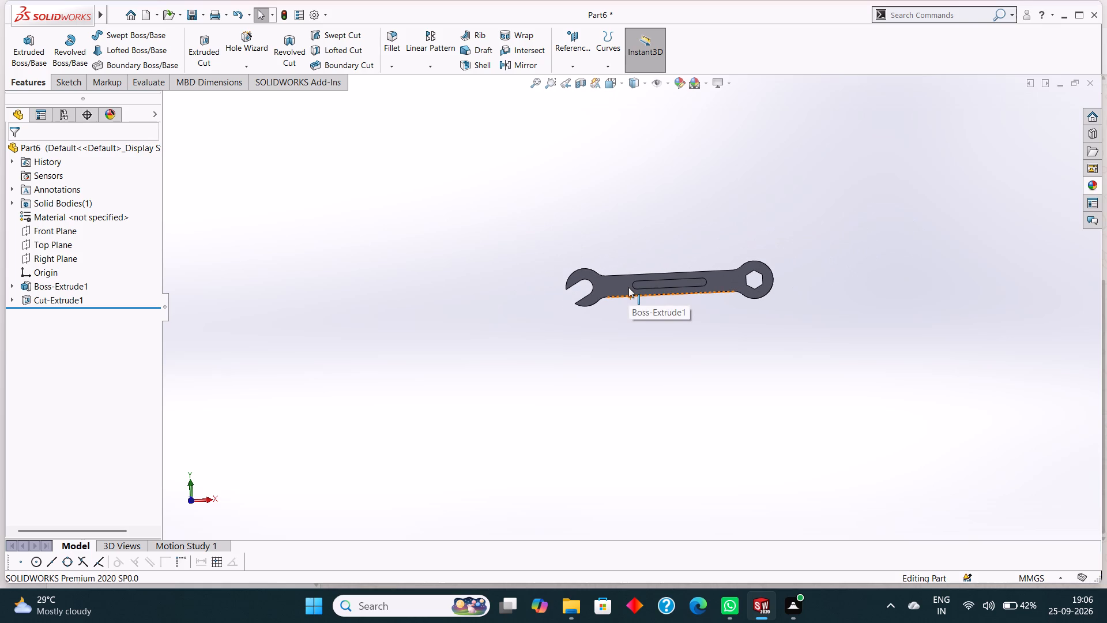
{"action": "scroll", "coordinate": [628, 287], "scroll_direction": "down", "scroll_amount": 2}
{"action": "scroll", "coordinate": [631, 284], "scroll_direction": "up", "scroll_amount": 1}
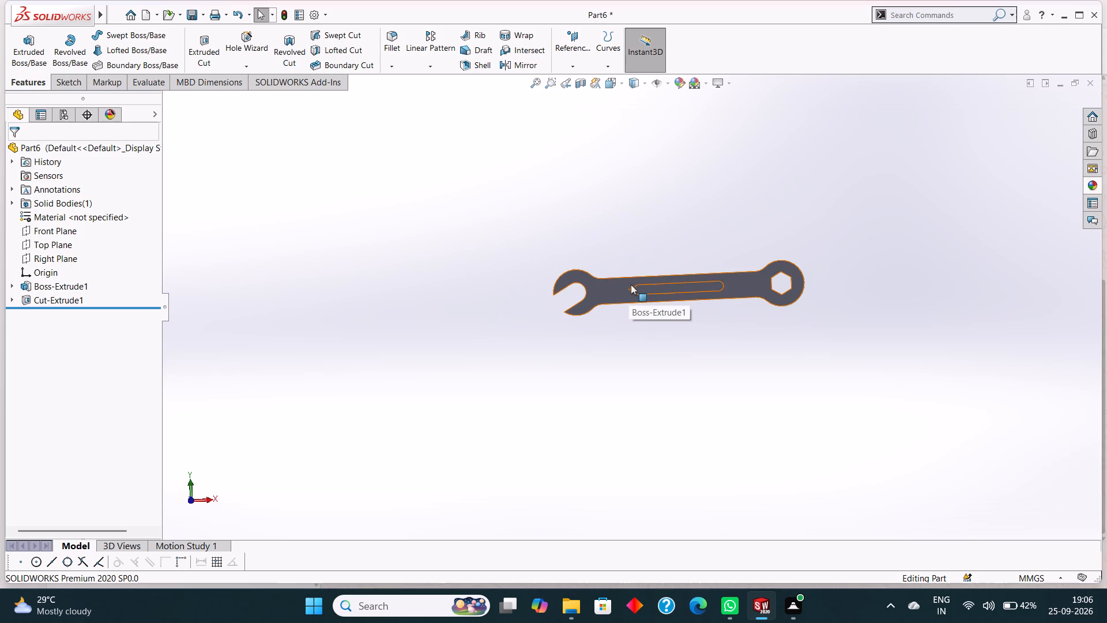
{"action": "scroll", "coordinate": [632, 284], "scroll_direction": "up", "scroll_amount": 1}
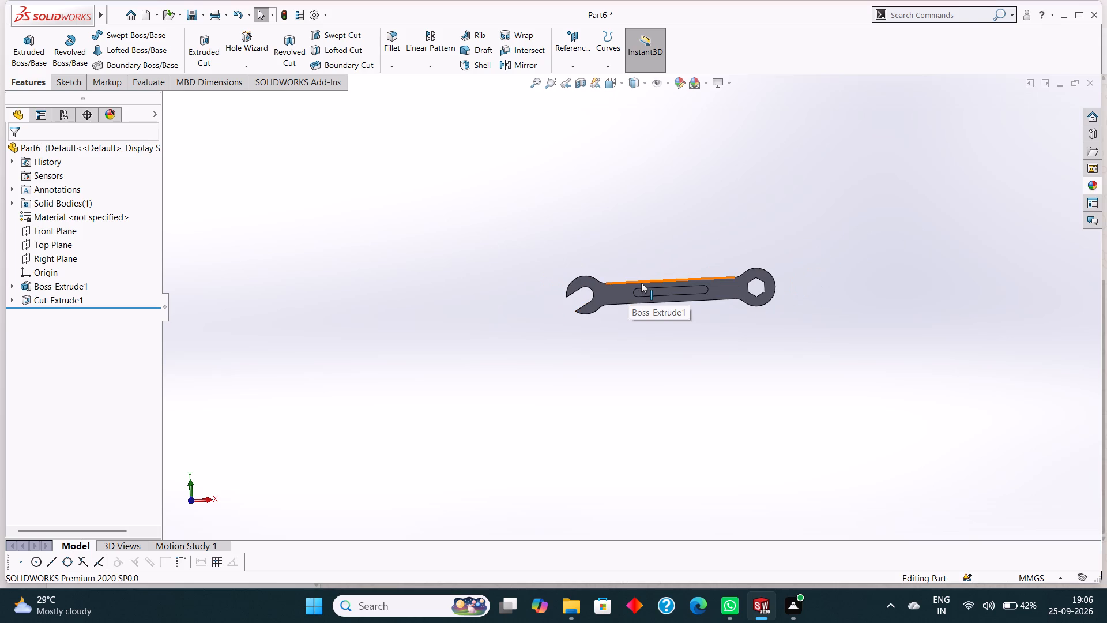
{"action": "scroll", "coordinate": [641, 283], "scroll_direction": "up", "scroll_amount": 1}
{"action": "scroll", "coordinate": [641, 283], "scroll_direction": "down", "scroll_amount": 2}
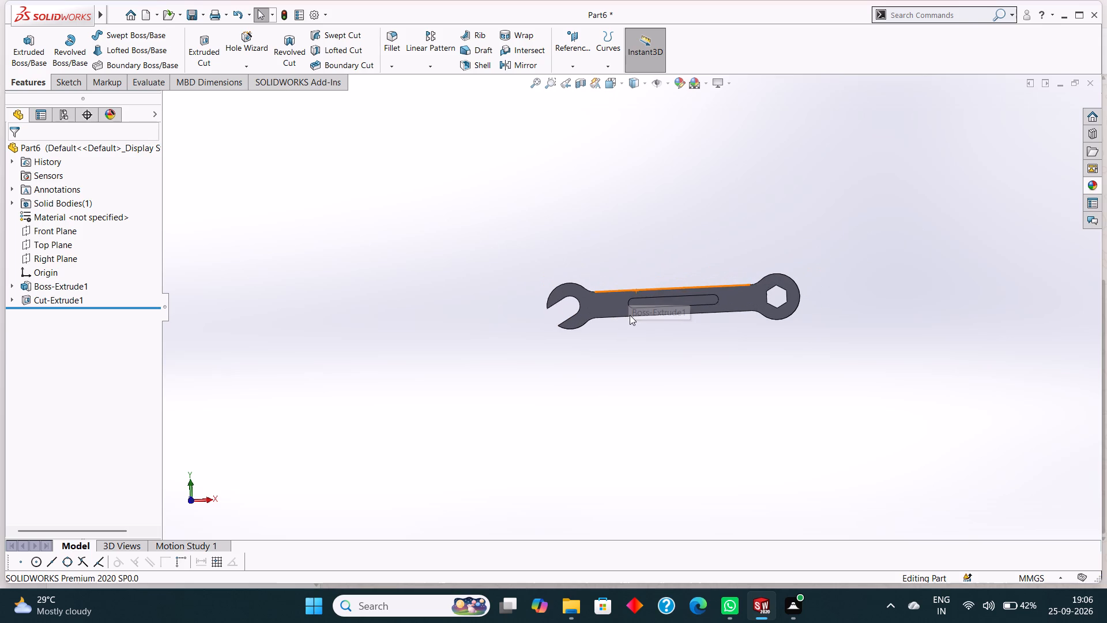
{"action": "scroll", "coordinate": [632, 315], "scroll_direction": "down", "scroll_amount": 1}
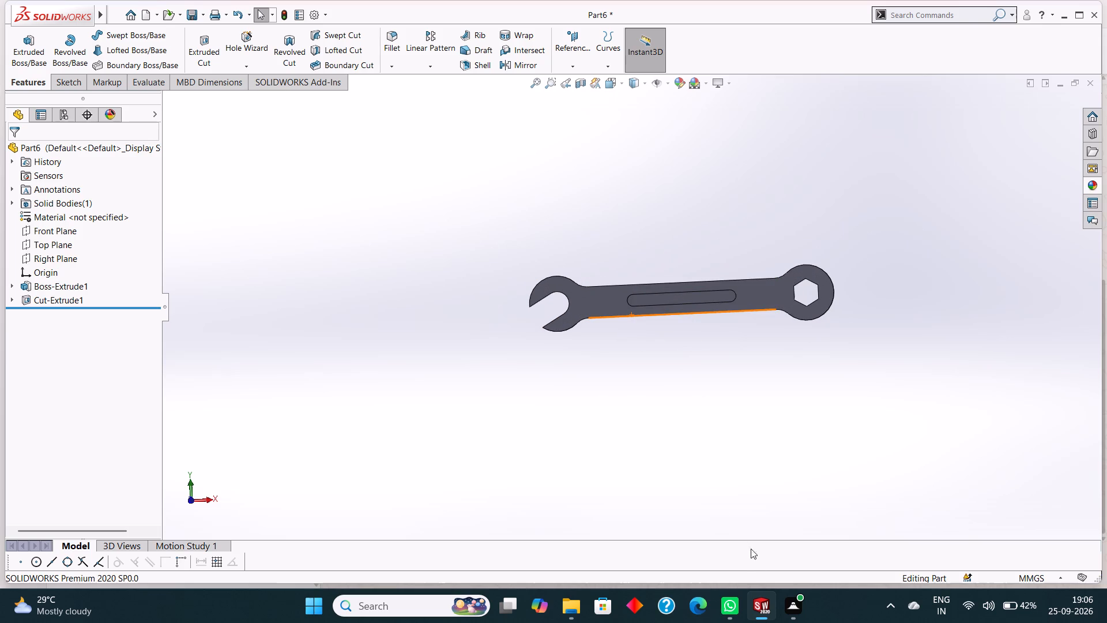
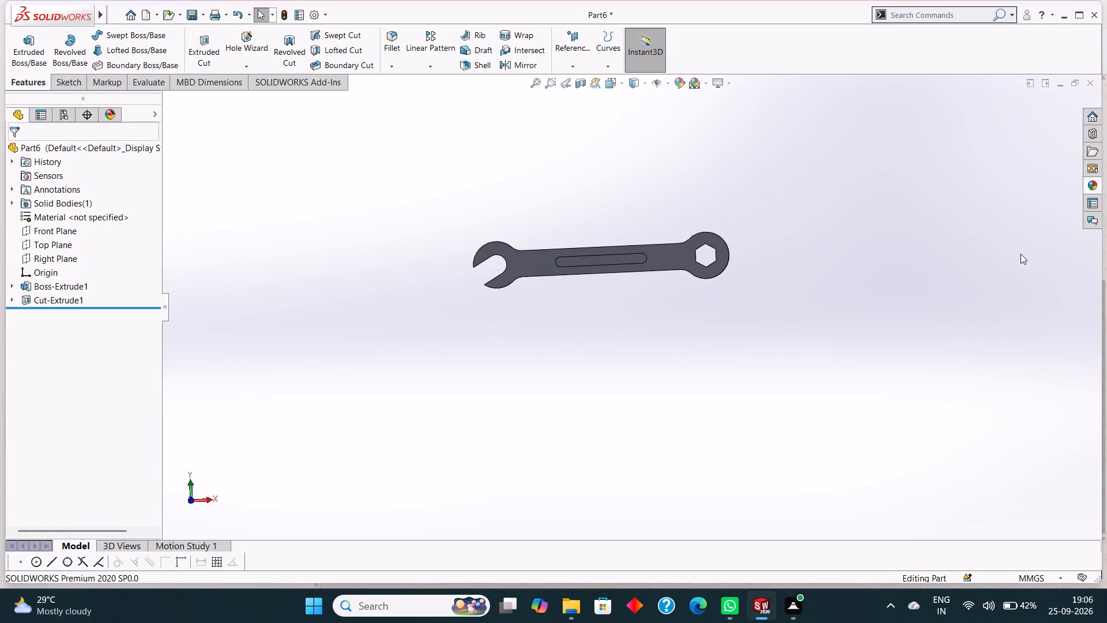
Apply the wrought steel appearance from the Metal > Steel appearance library to the wrench.
{"action": "left_click", "coordinate": [1100, 186]}
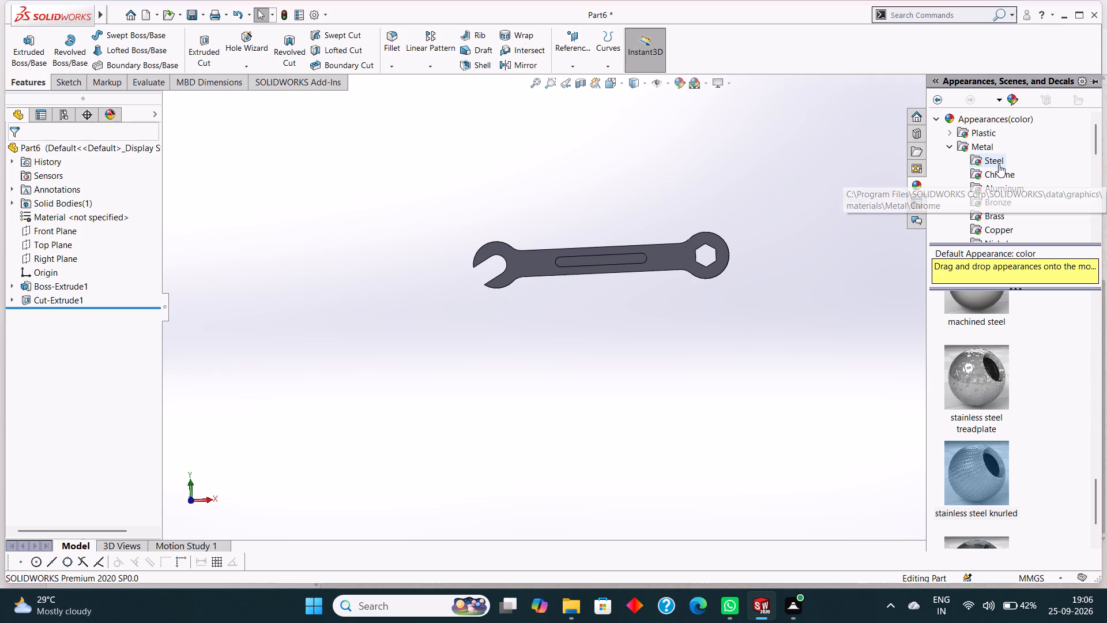
{"action": "left_click", "coordinate": [994, 159]}
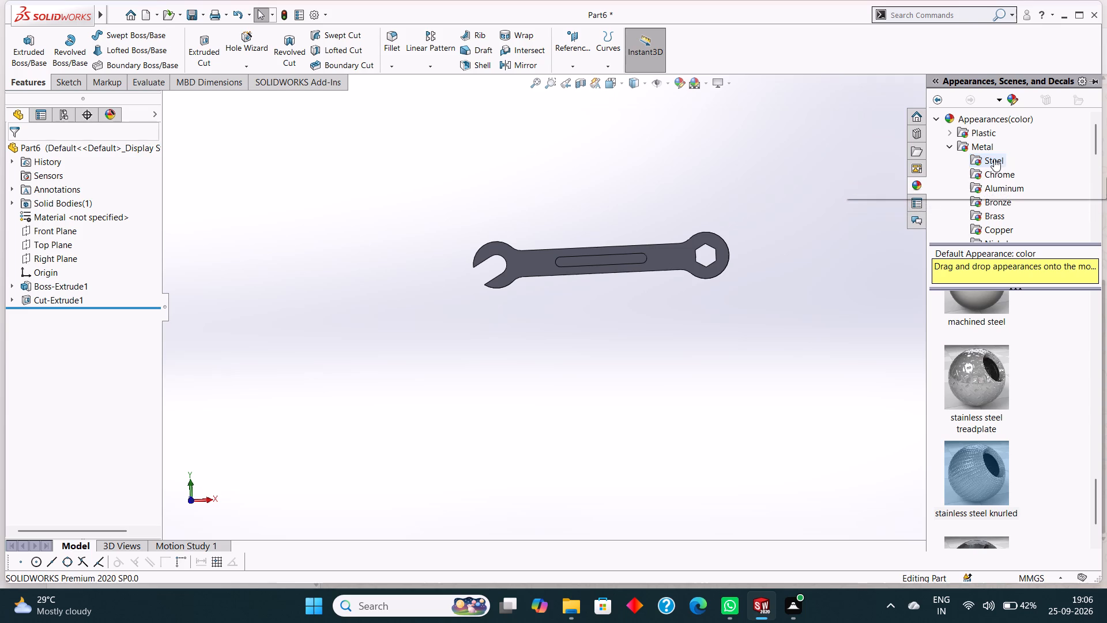
{"action": "left_click", "coordinate": [984, 158]}
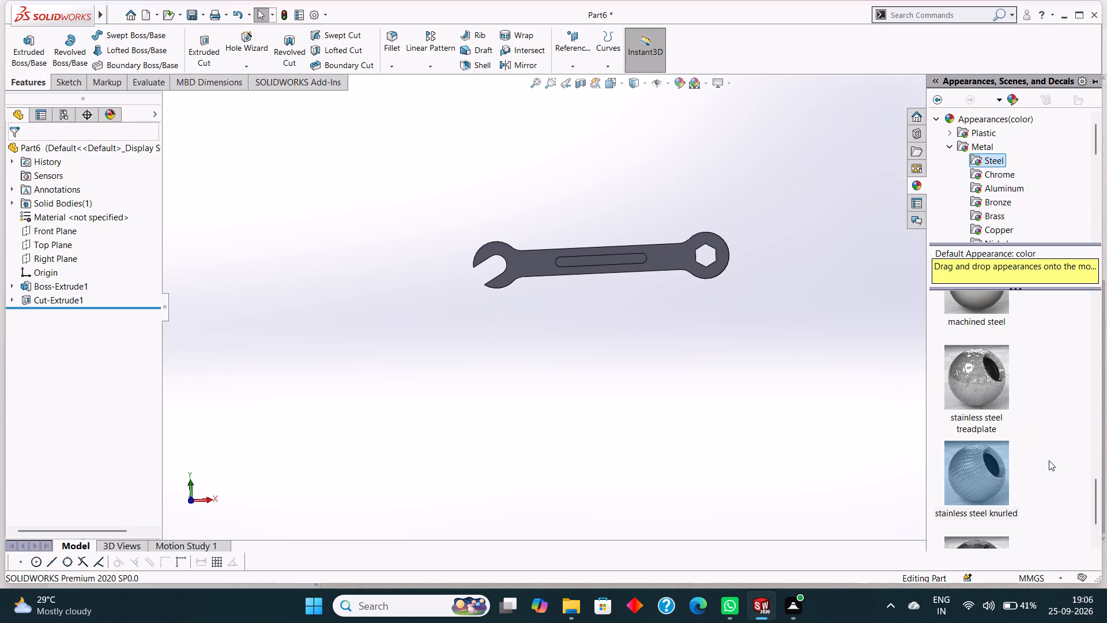
{"action": "scroll", "coordinate": [1047, 459], "scroll_direction": "down", "scroll_amount": 8}
{"action": "left_click_drag", "start_coordinate": [988, 493], "coordinate": [787, 409]}
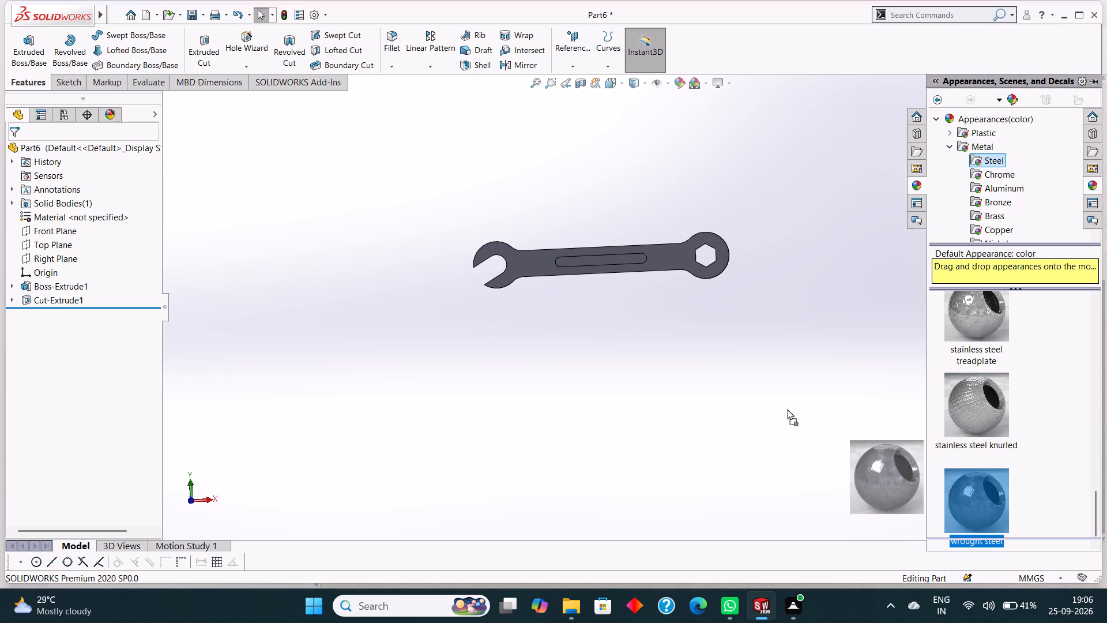
{"action": "left_click_drag", "start_coordinate": [787, 409], "coordinate": [698, 252]}
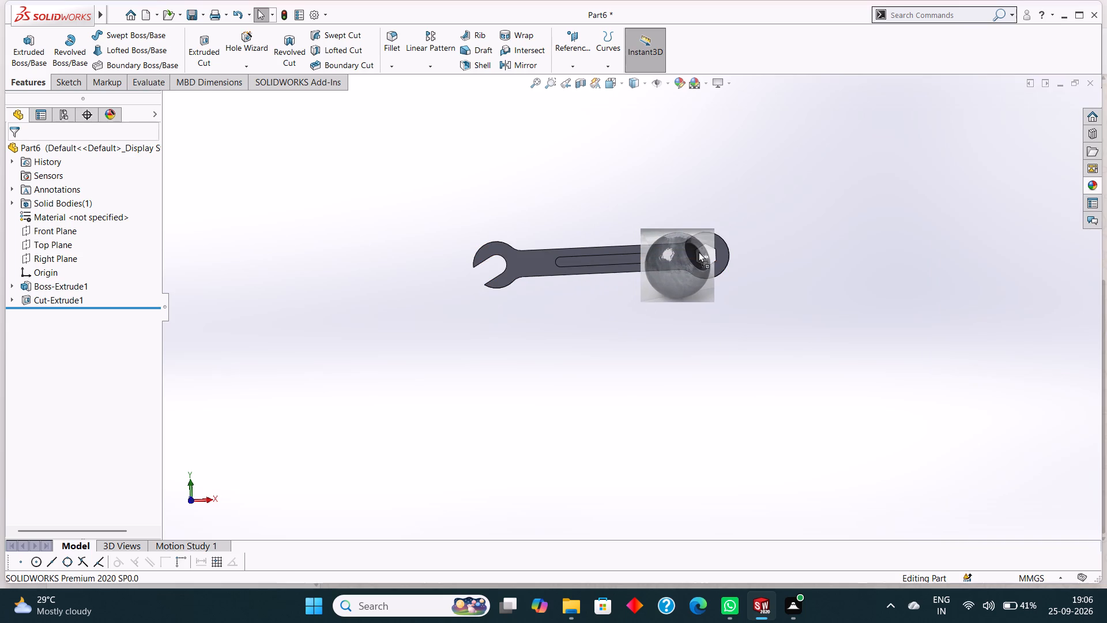
{"action": "left_click_drag", "start_coordinate": [698, 252], "coordinate": [716, 249]}
Save the part as a SOLIDWORKS Part file named "double-ended spanner" in the tryfuji folder.
{"action": "scroll", "coordinate": [616, 289], "scroll_direction": "down", "scroll_amount": 3}
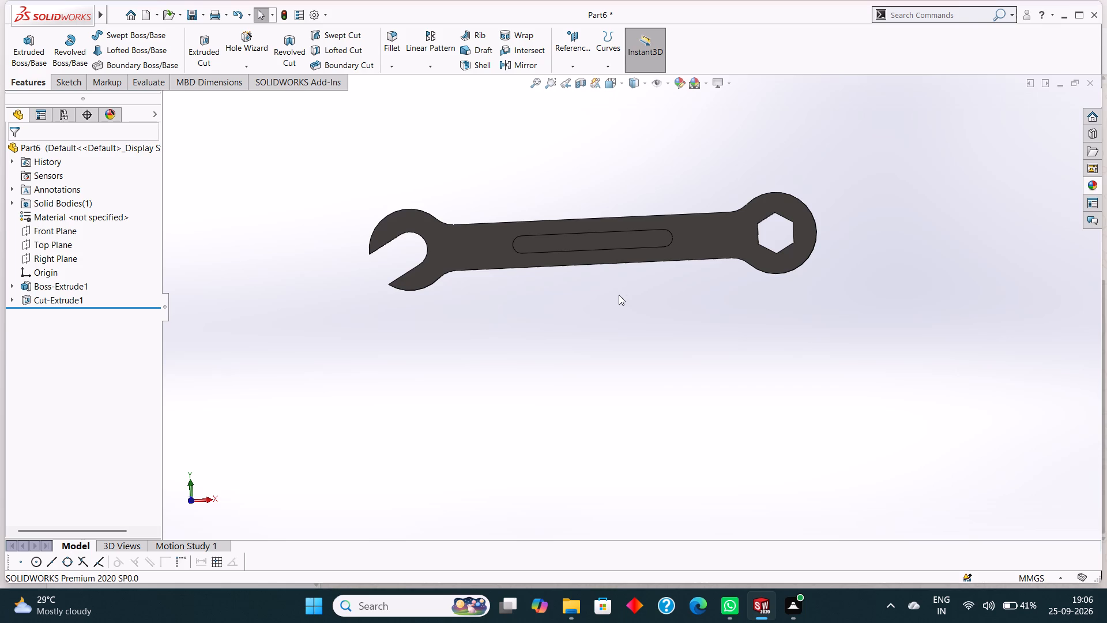
{"action": "scroll", "coordinate": [635, 310], "scroll_direction": "up", "scroll_amount": 1}
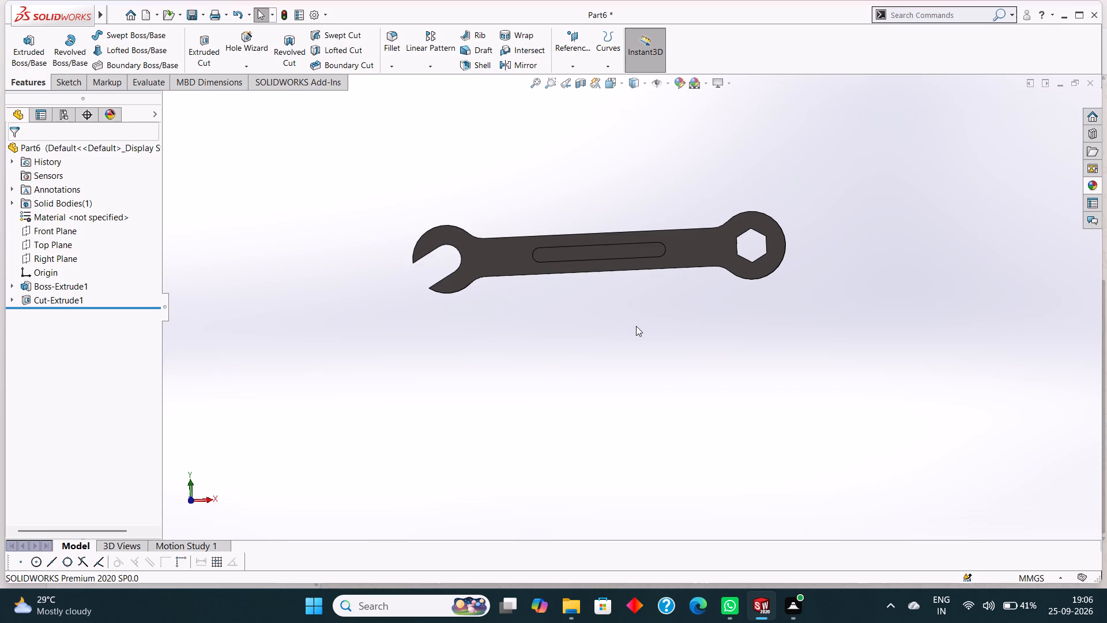
{"action": "key", "text": "ctrl+s"}
{"action": "key", "text": "ctrl+s"}
{"action": "scroll", "coordinate": [517, 309], "scroll_direction": "up", "scroll_amount": 3}
{"action": "scroll", "coordinate": [529, 302], "scroll_direction": "down", "scroll_amount": 3}
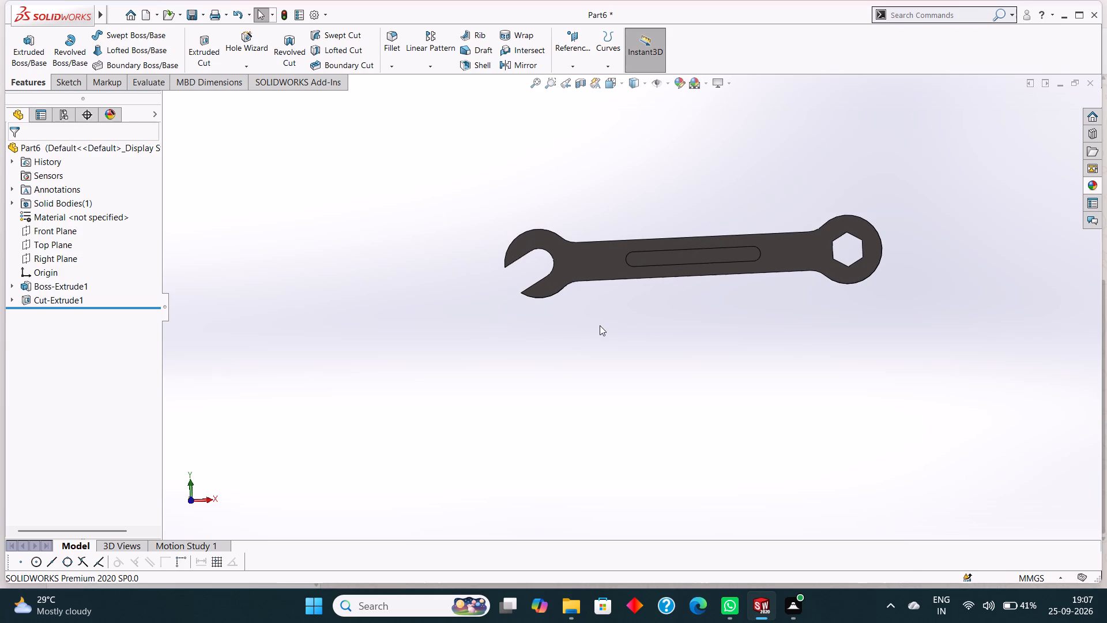
{"action": "left_click", "coordinate": [601, 326]}
{"action": "scroll", "coordinate": [602, 326], "scroll_direction": "up", "scroll_amount": 3}
{"action": "scroll", "coordinate": [785, 320], "scroll_direction": "down", "scroll_amount": 2}
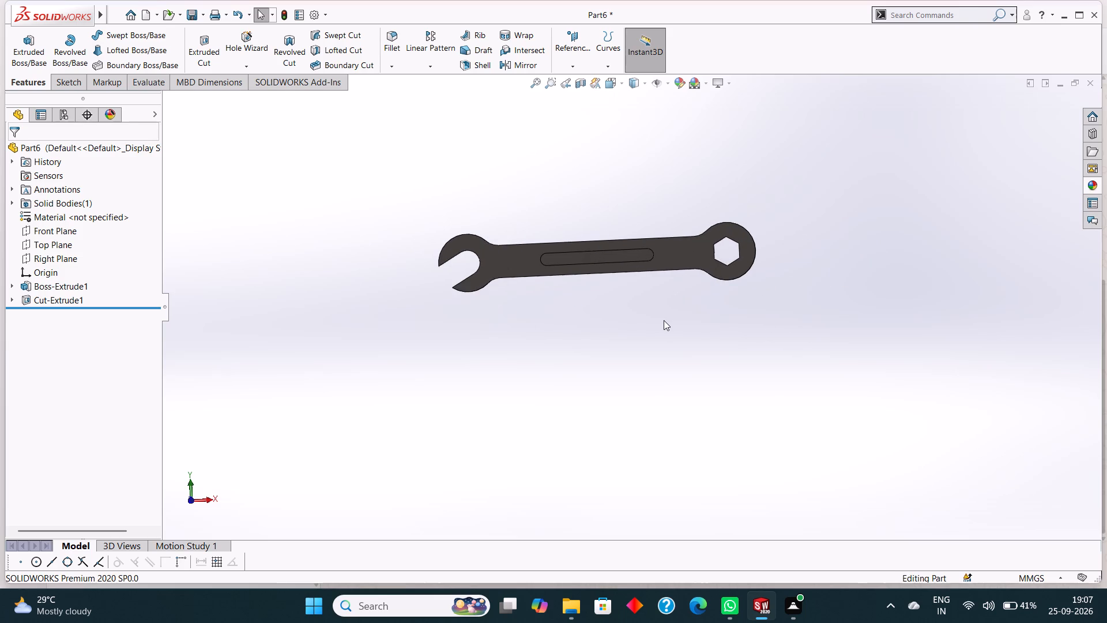
{"action": "key", "text": "ctrl+s"}
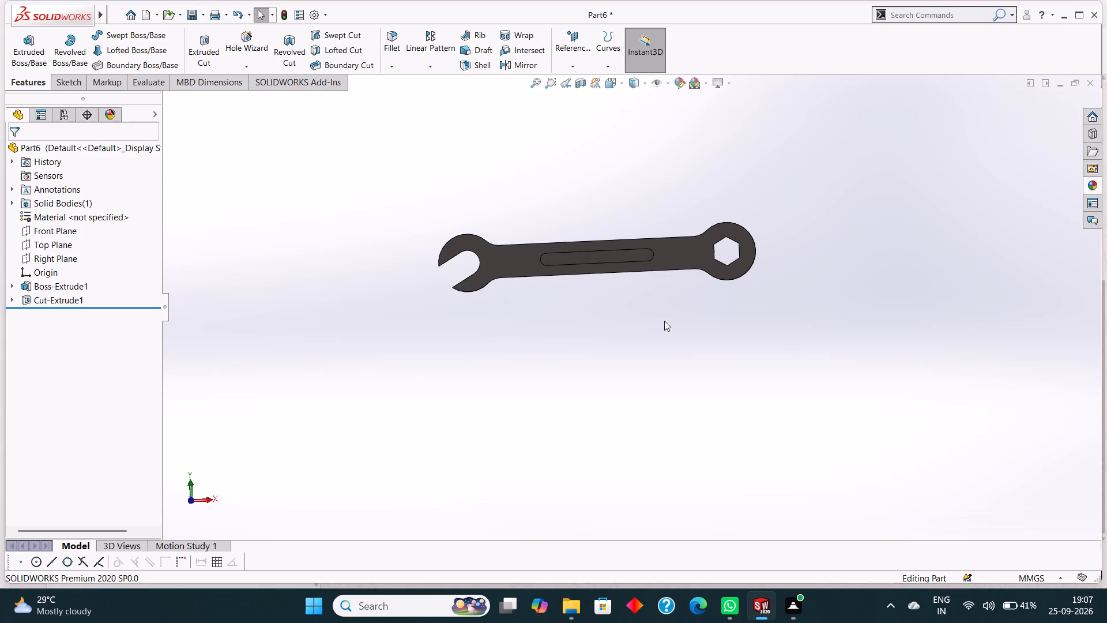
{"action": "key", "text": "BackSpace"}
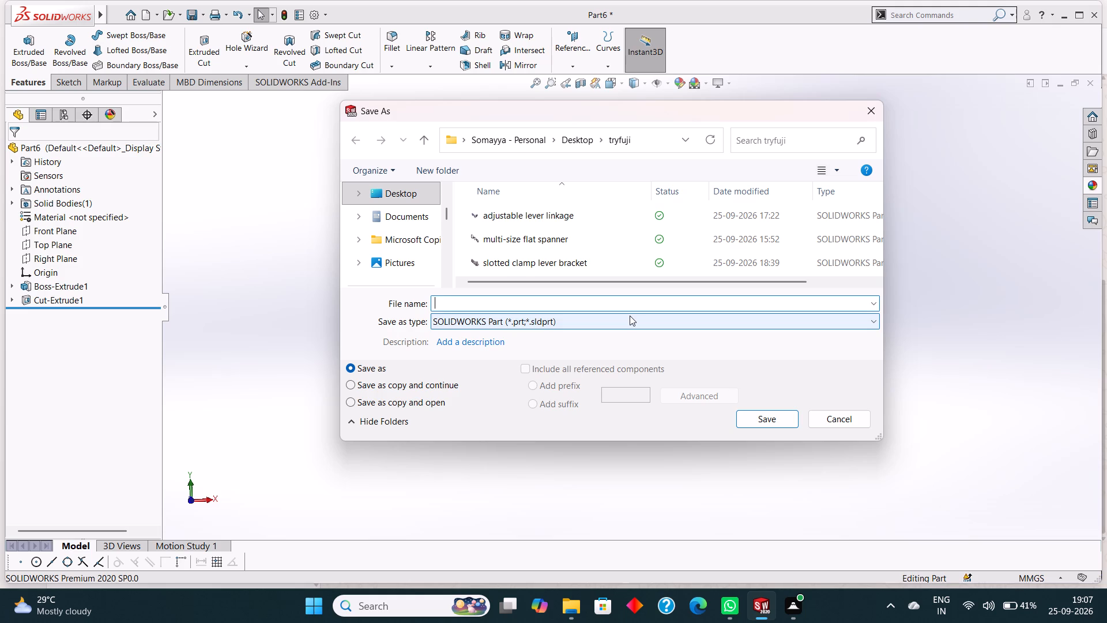
{"action": "type", "text": "double"}
{"action": "type", "text": "-ended"}
{"action": "key", "text": "space"}
{"action": "type", "text": "spann"}
{"action": "type", "text": "er"}
{"action": "key", "text": "Return"}
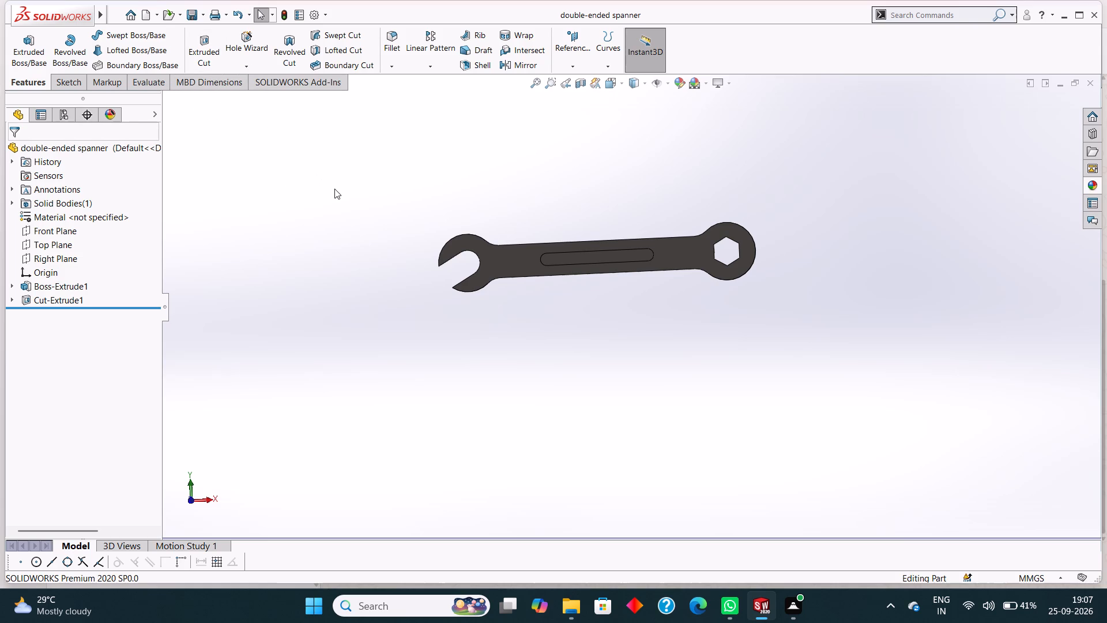
Save a copy of the part in Adobe Portable Document Format (*.pdf) under the name "double-ended spanner" in the tryfuji folder.
{"action": "left_click", "coordinate": [204, 14]}
{"action": "left_click", "coordinate": [213, 39]}
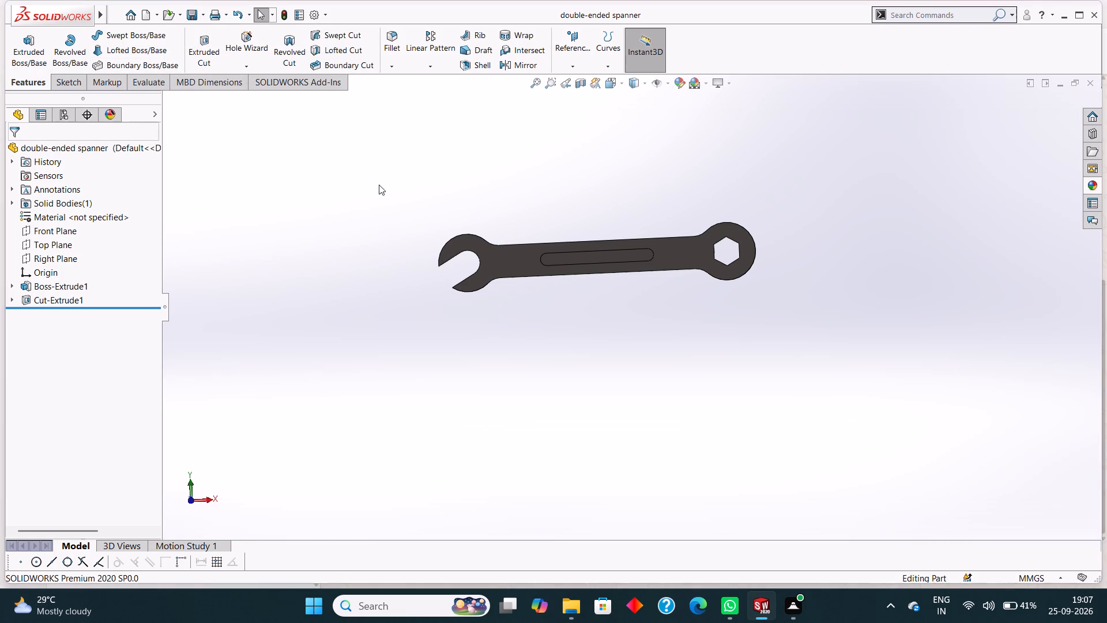
{"action": "left_click", "coordinate": [553, 324]}
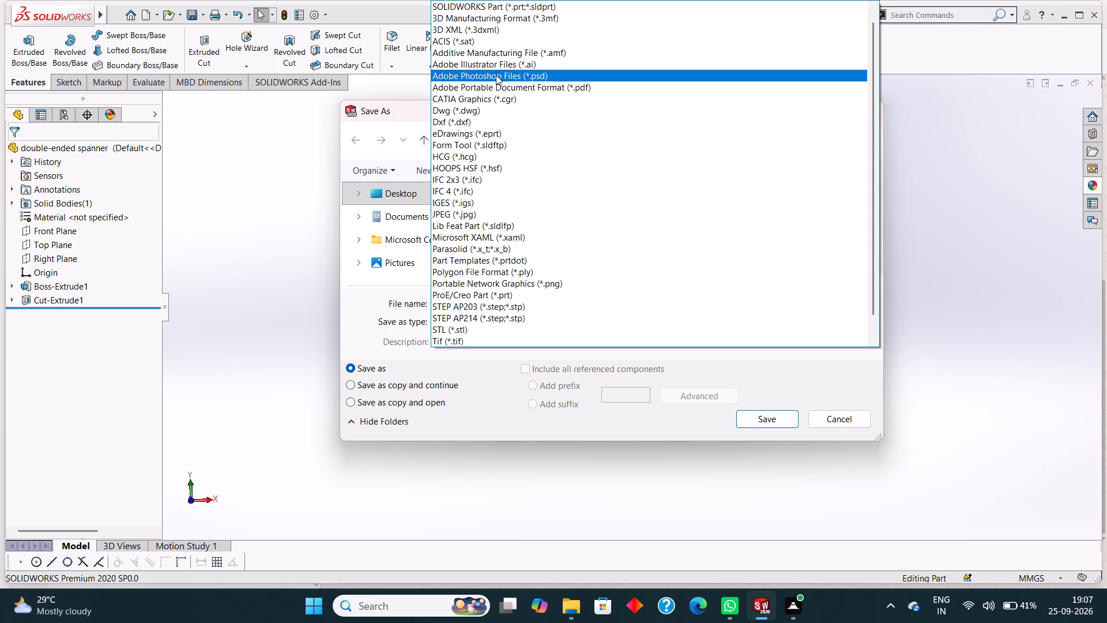
{"action": "left_click", "coordinate": [531, 86]}
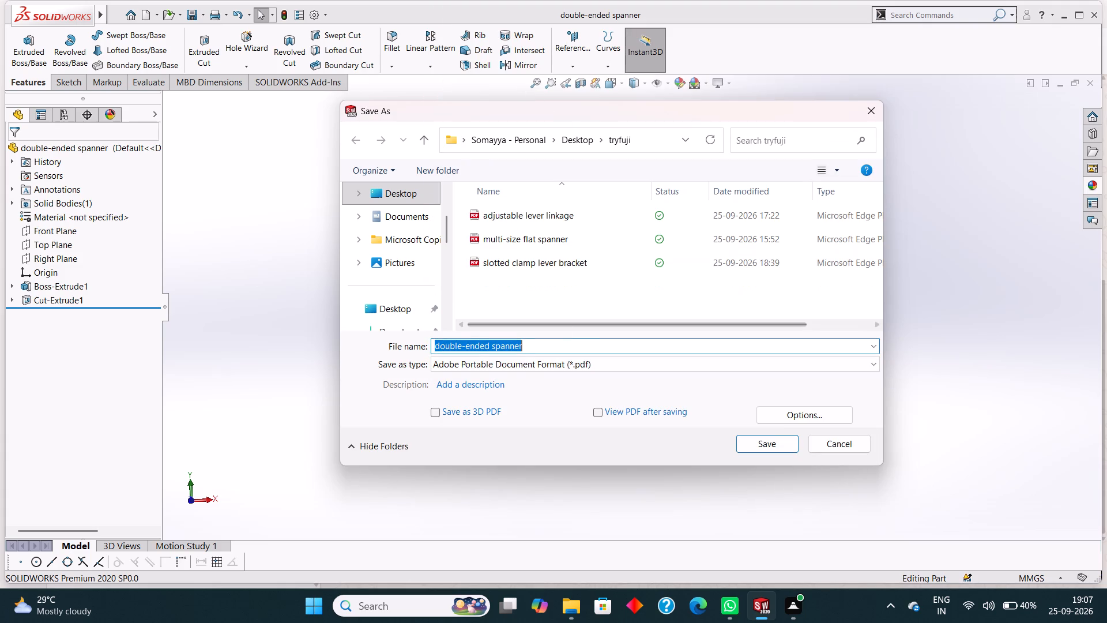
{"action": "left_click", "coordinate": [543, 351]}
{"action": "left_click", "coordinate": [752, 442]}
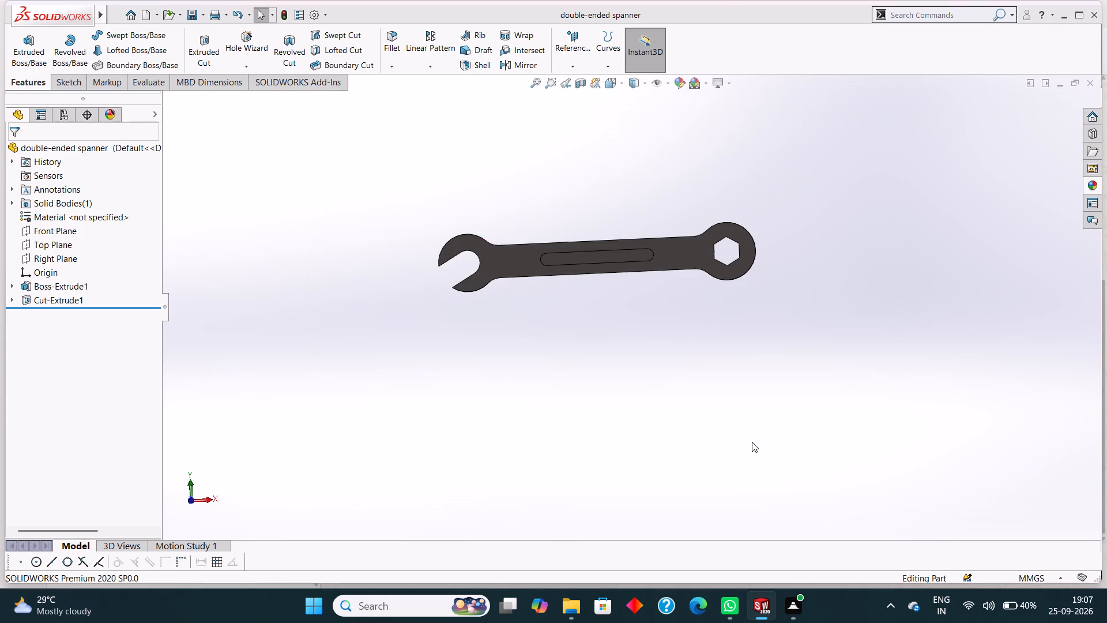